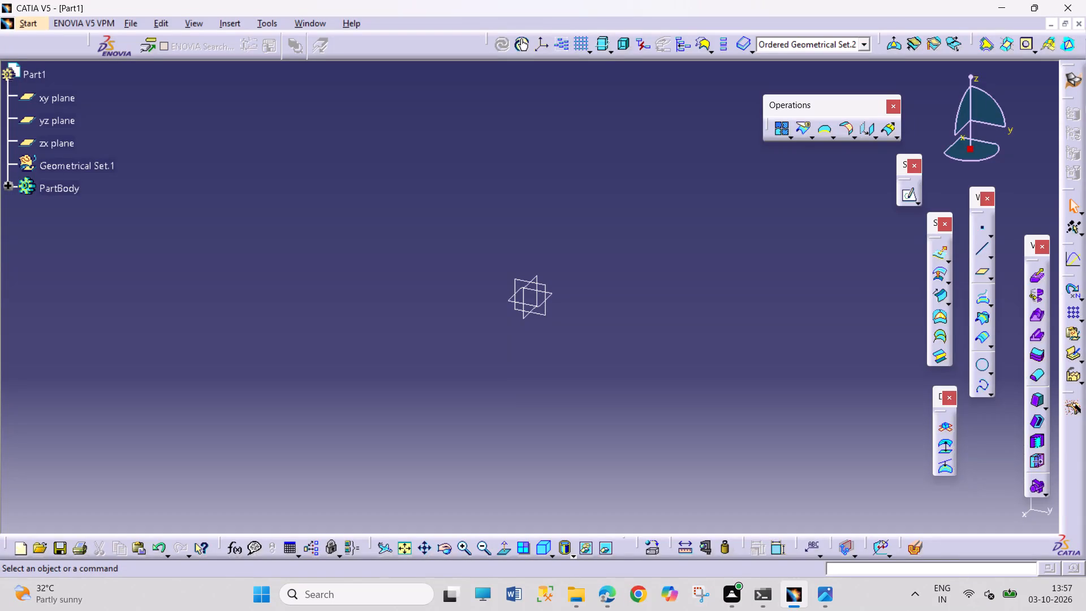
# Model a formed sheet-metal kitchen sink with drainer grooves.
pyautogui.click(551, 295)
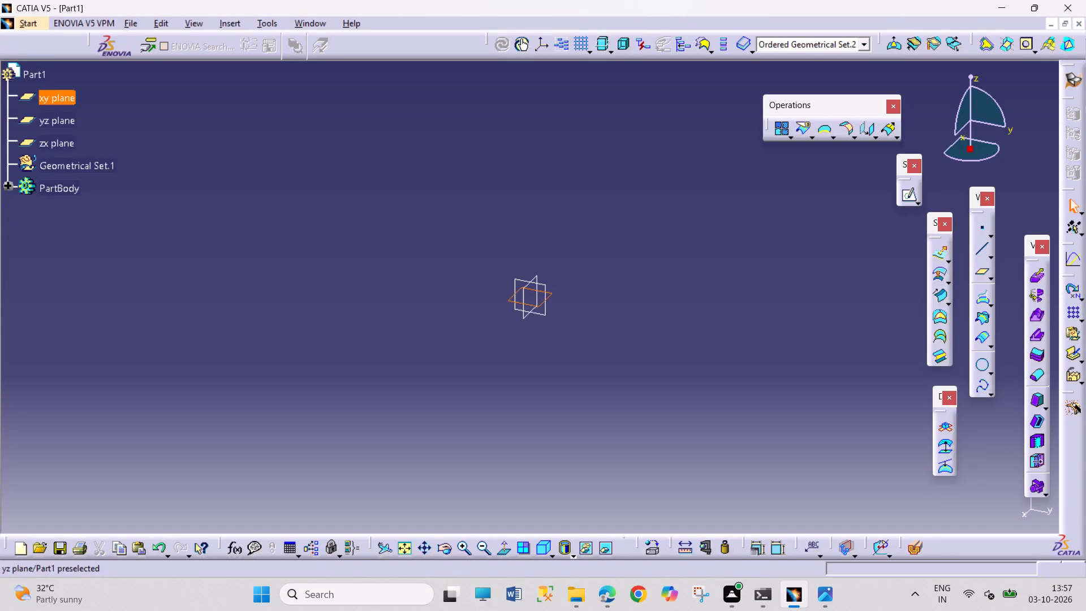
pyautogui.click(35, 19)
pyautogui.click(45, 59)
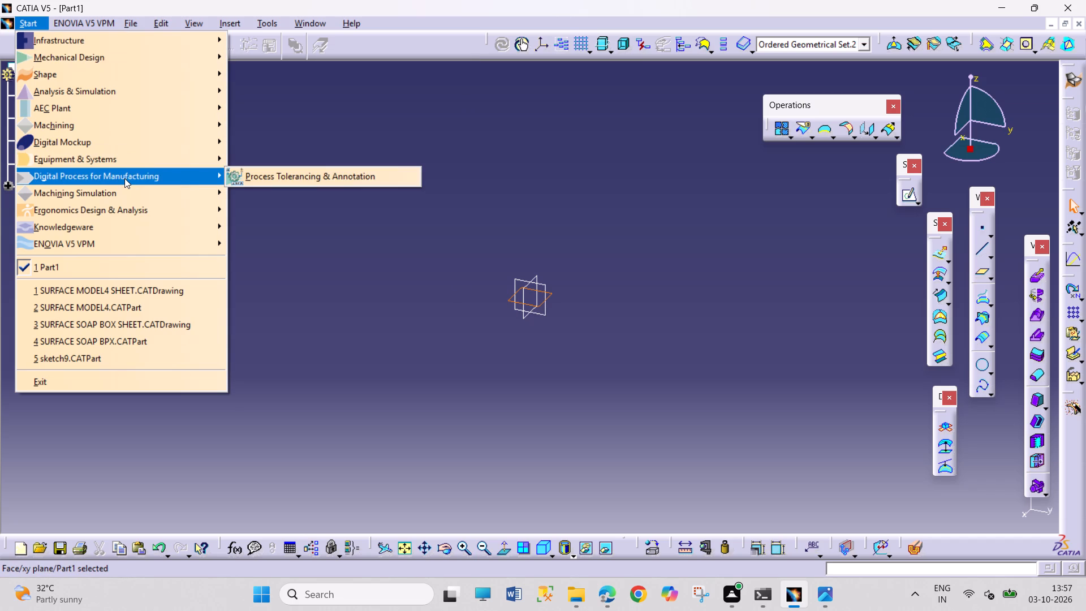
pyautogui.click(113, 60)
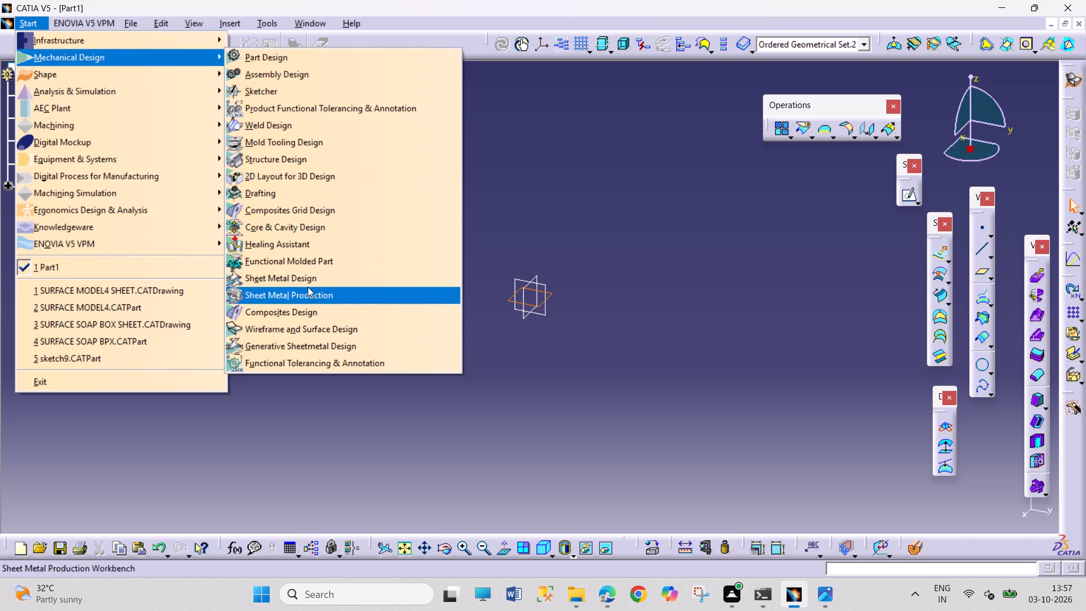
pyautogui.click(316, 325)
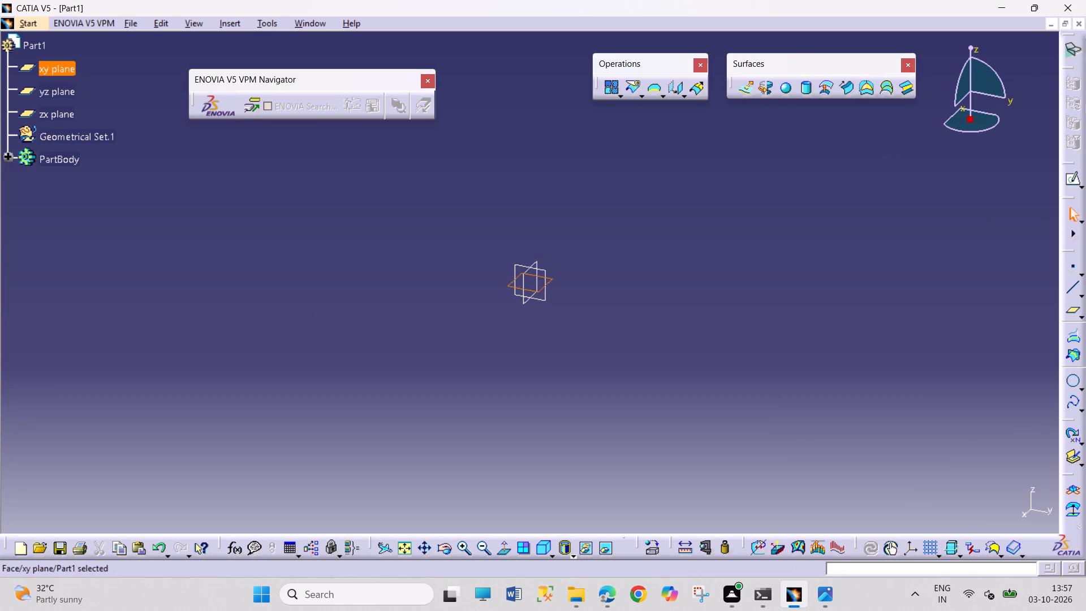
# Close the open part and start a new part in the Generative Sheetmetal Design workbench.
pyautogui.click(1083, 25)
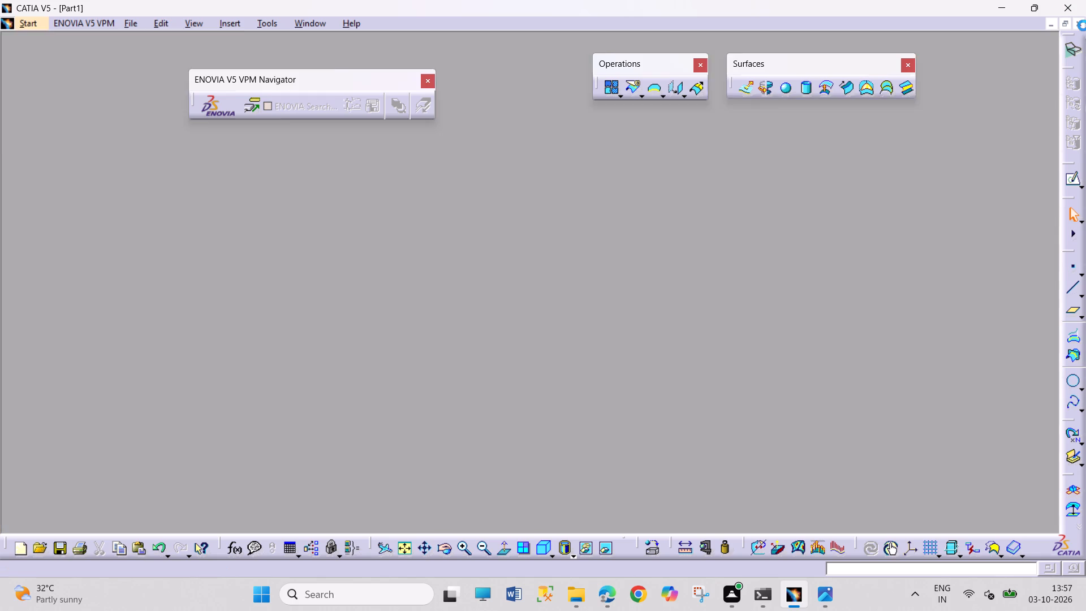
pyautogui.click(25, 20)
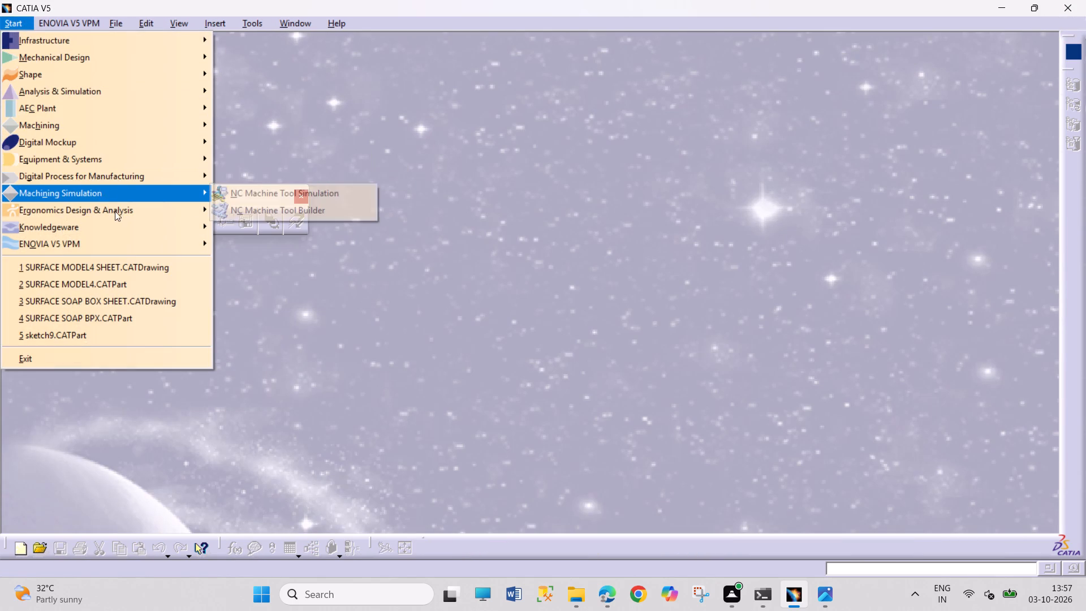
pyautogui.click(93, 63)
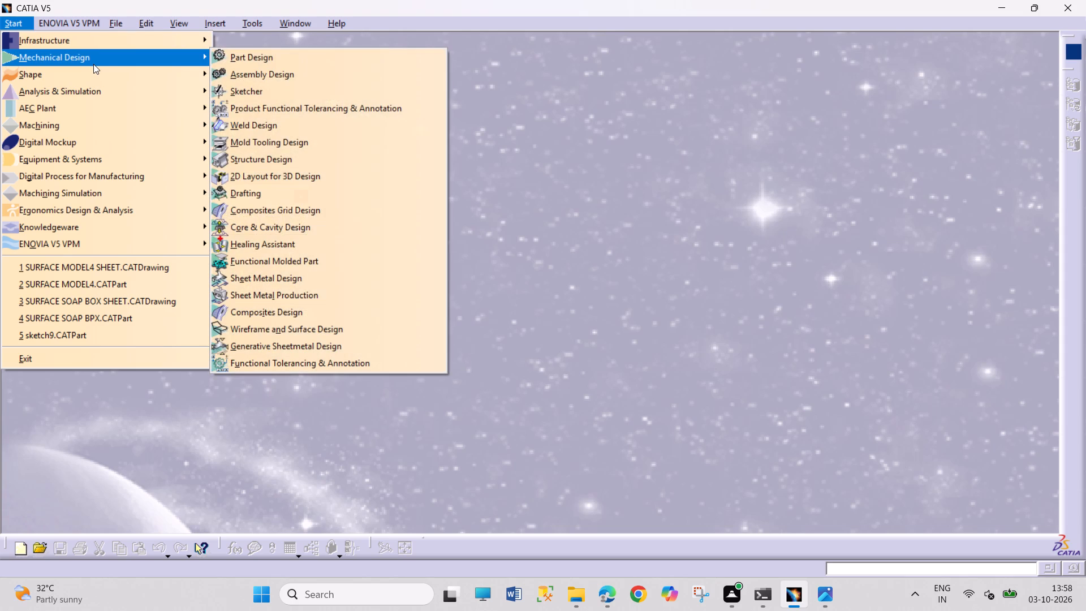
pyautogui.click(385, 347)
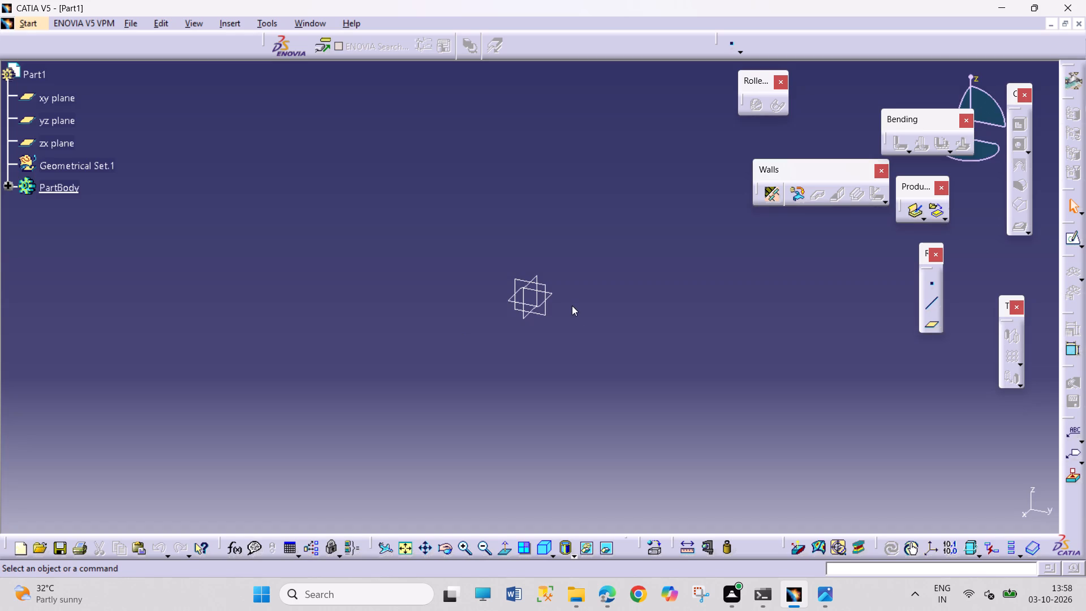
# Open a new sketch on the xy plane.
pyautogui.click(549, 291)
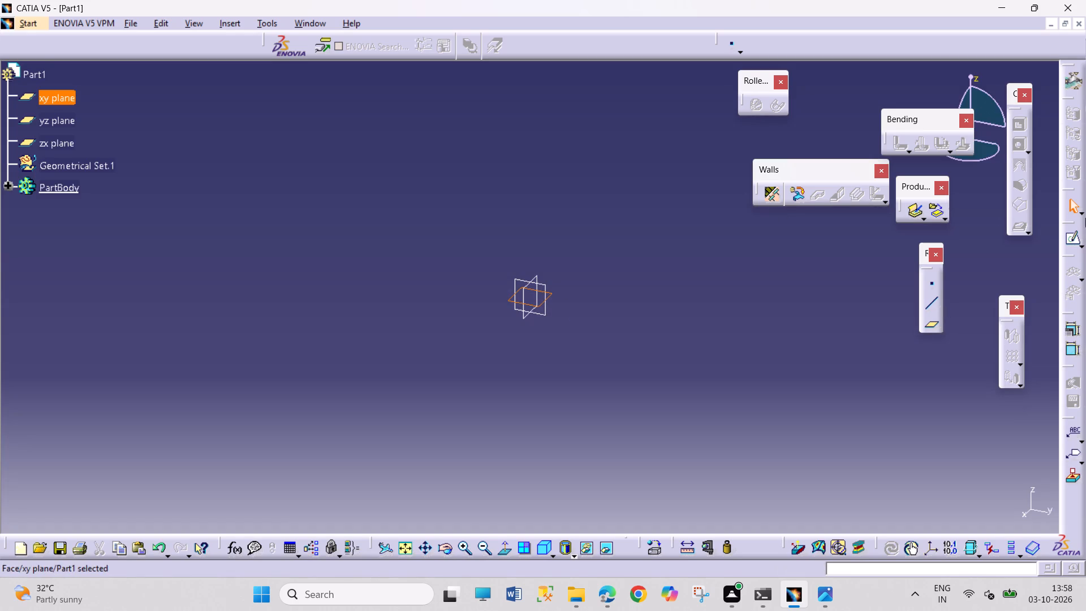
pyautogui.moveTo(1066, 226); pyautogui.dragTo(881, 180)
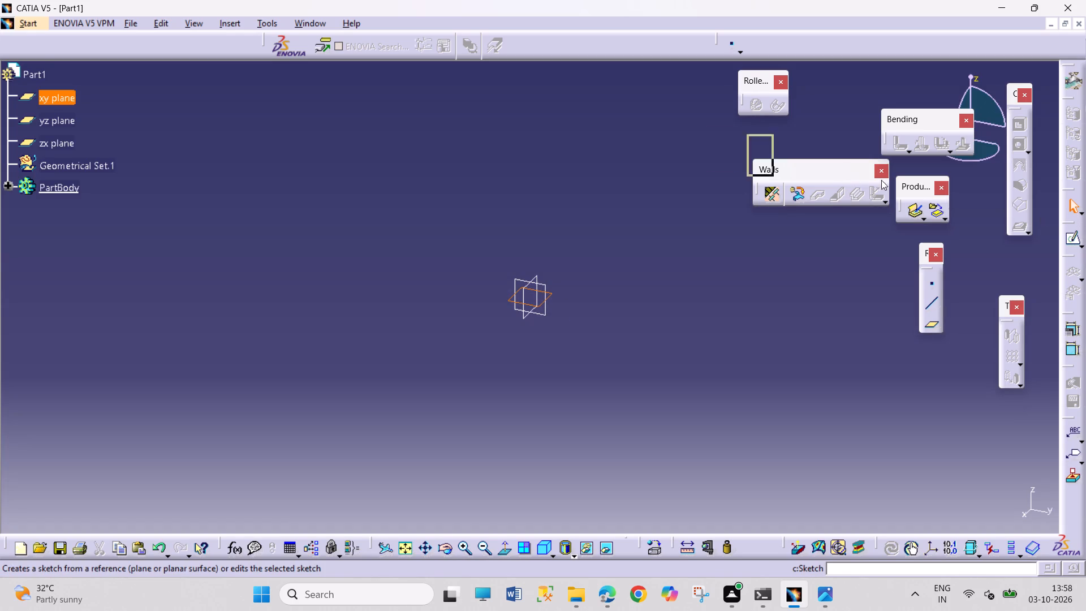
pyautogui.moveTo(881, 180); pyautogui.dragTo(701, 120)
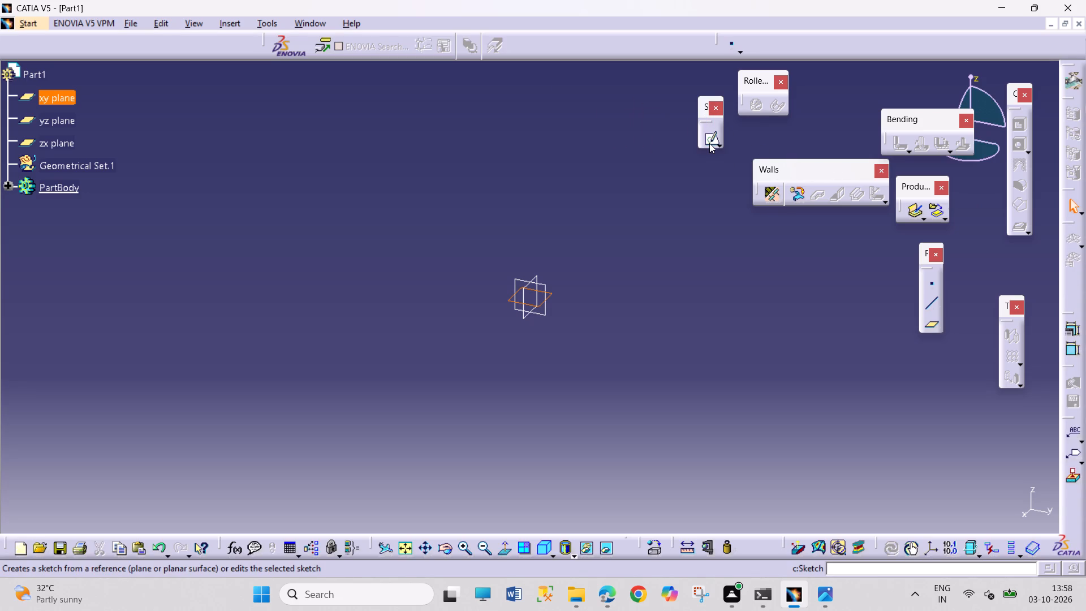
pyautogui.click(709, 143)
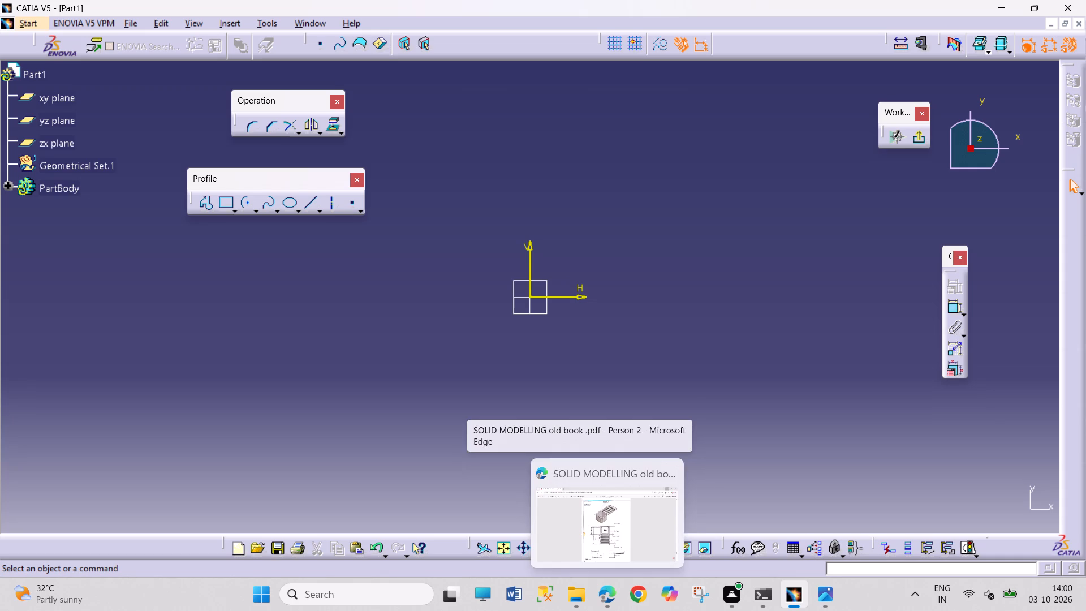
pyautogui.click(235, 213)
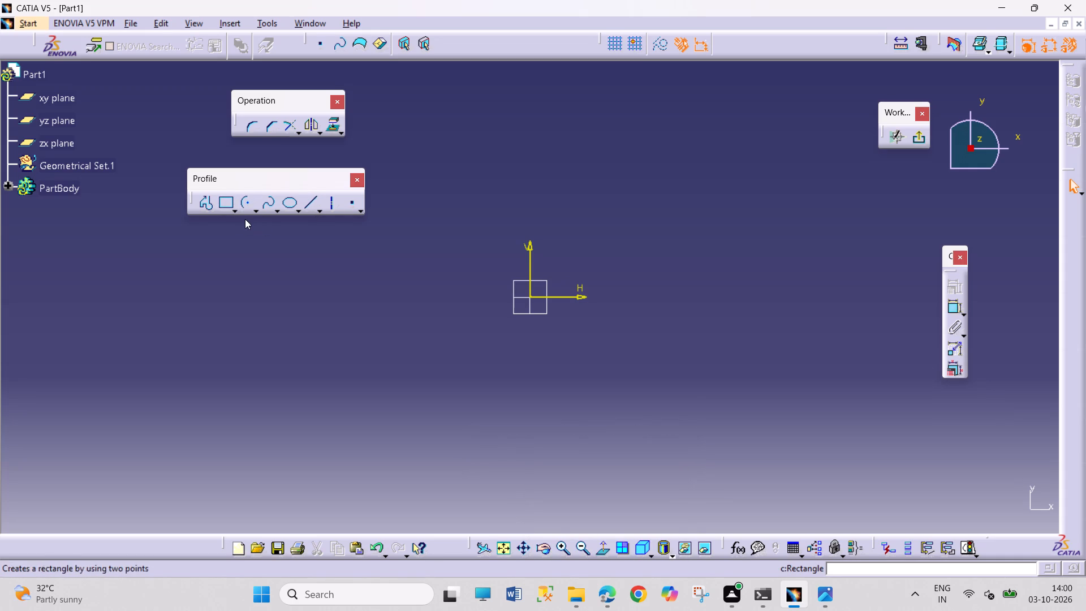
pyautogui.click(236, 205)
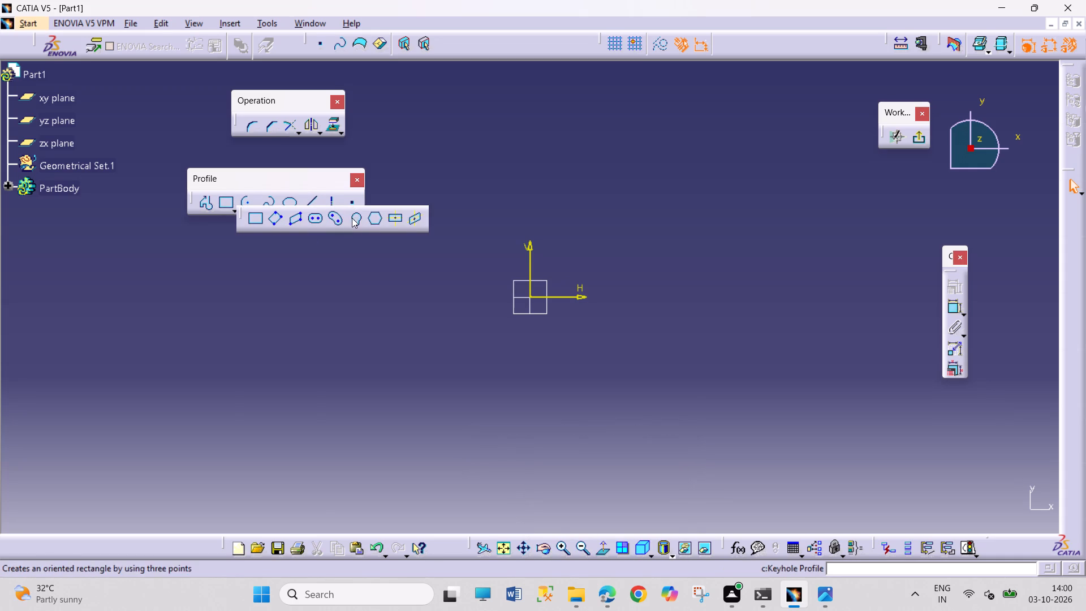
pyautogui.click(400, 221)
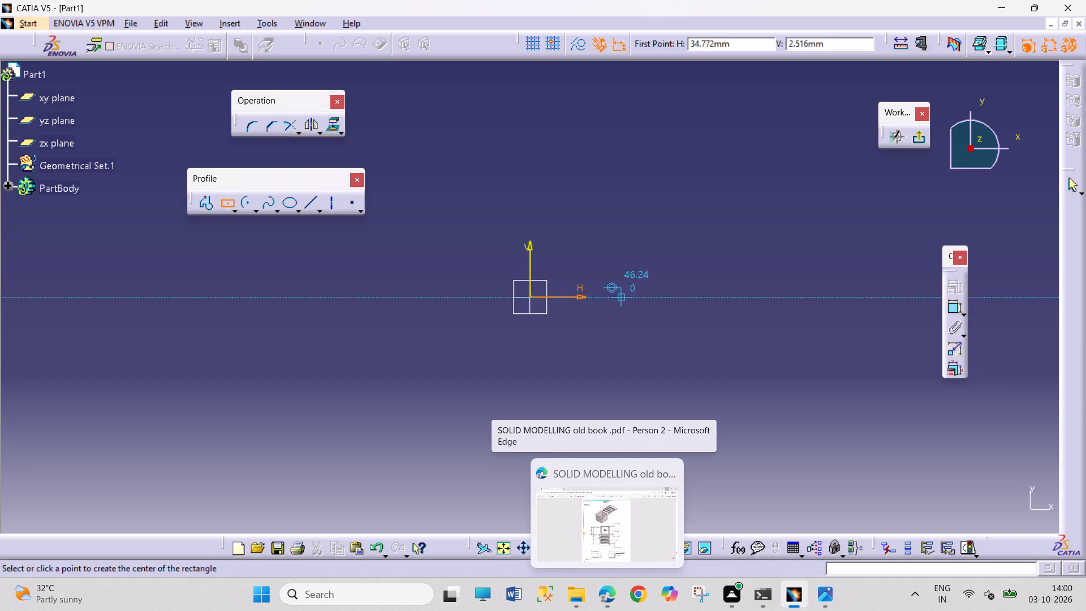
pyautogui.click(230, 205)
# Sketch a two-point horizontal rectangle about 137 mm wide enclosing the origin.
pyautogui.click(235, 208)
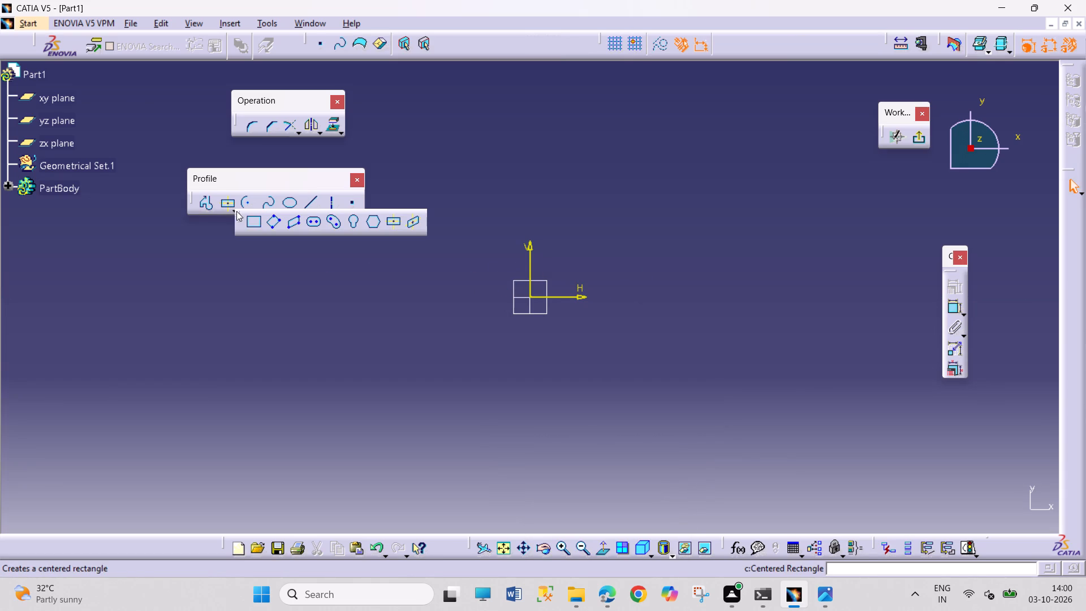
pyautogui.click(251, 223)
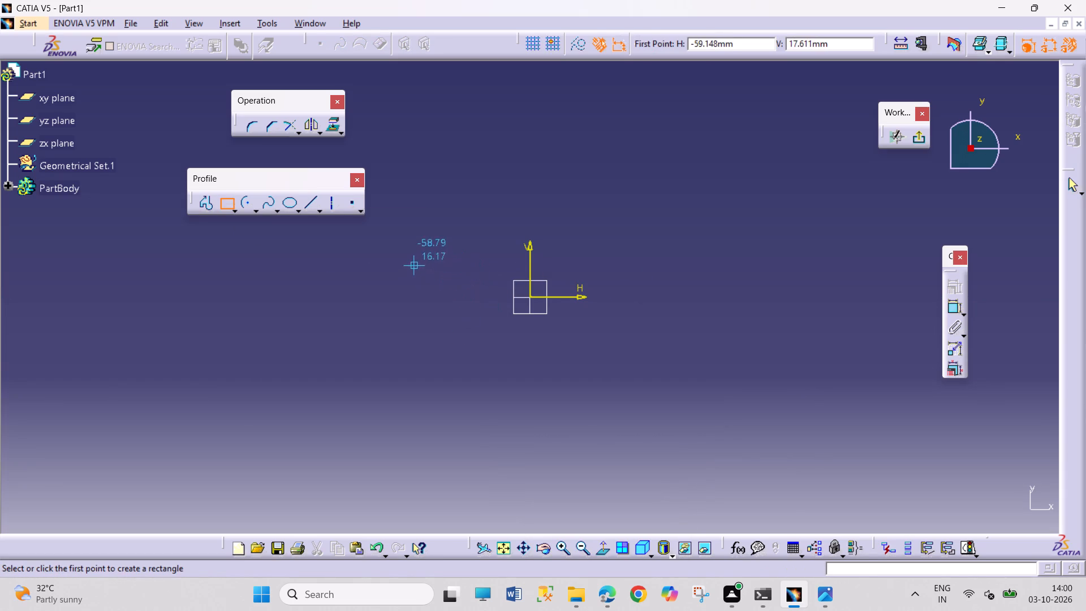
pyautogui.click(425, 256)
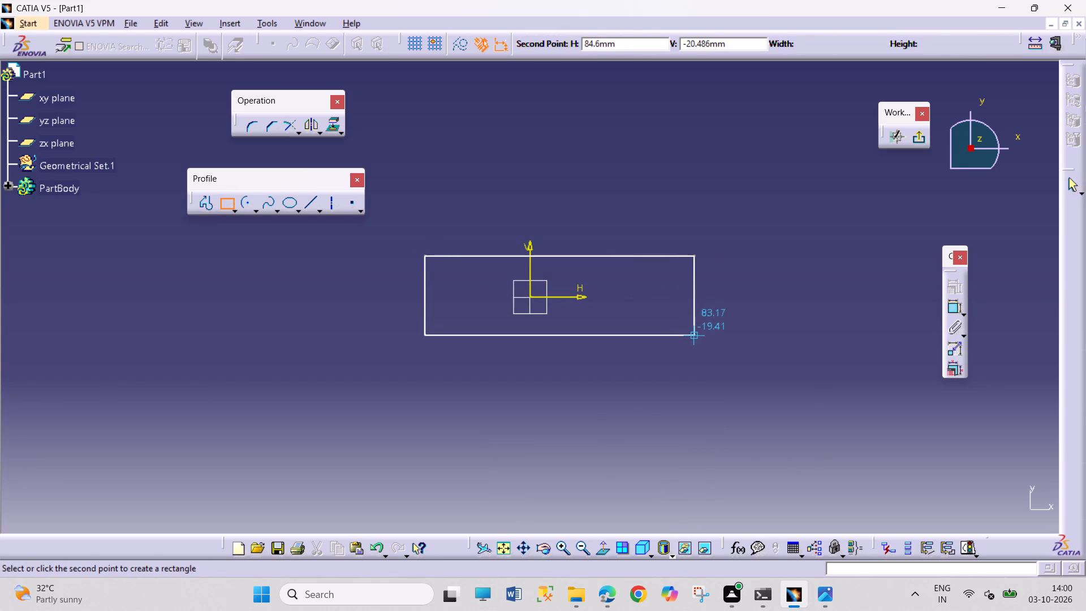
pyautogui.click(696, 350)
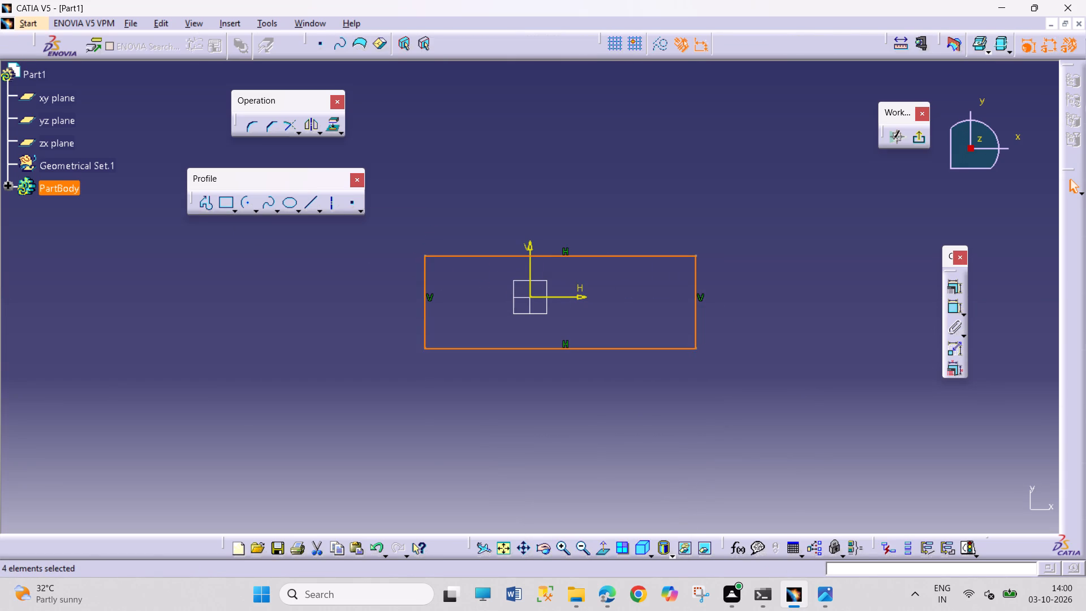
pyautogui.click(772, 367)
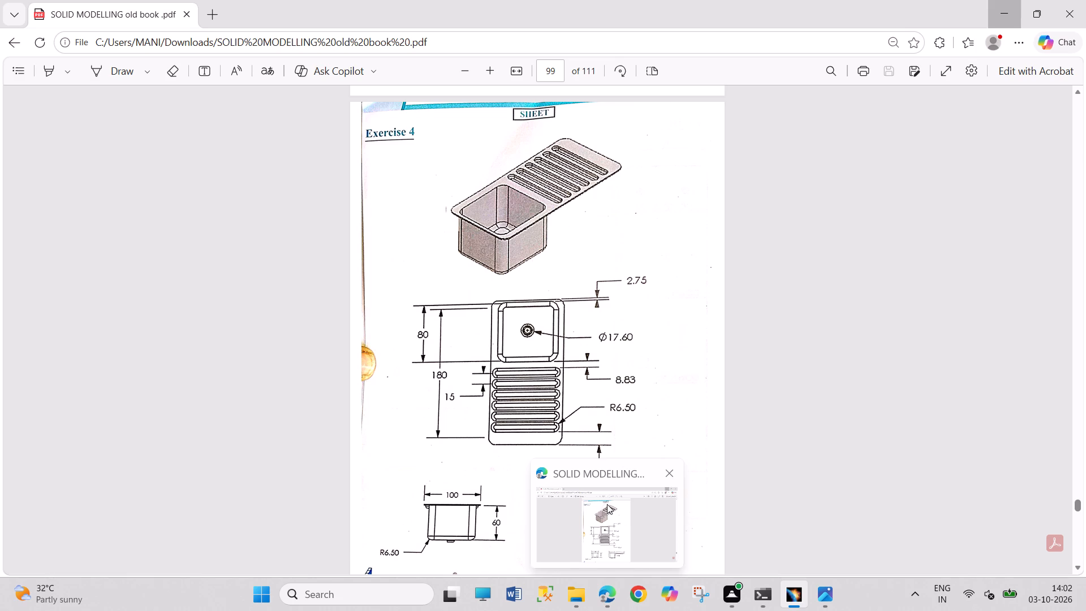
# Check the Exercise 4 sink drawing in the Edge PDF and dimension the rectangle's upper edge to 200 mm in CATIA.
pyautogui.click(605, 504)
pyautogui.scroll(-2, 554, 481)
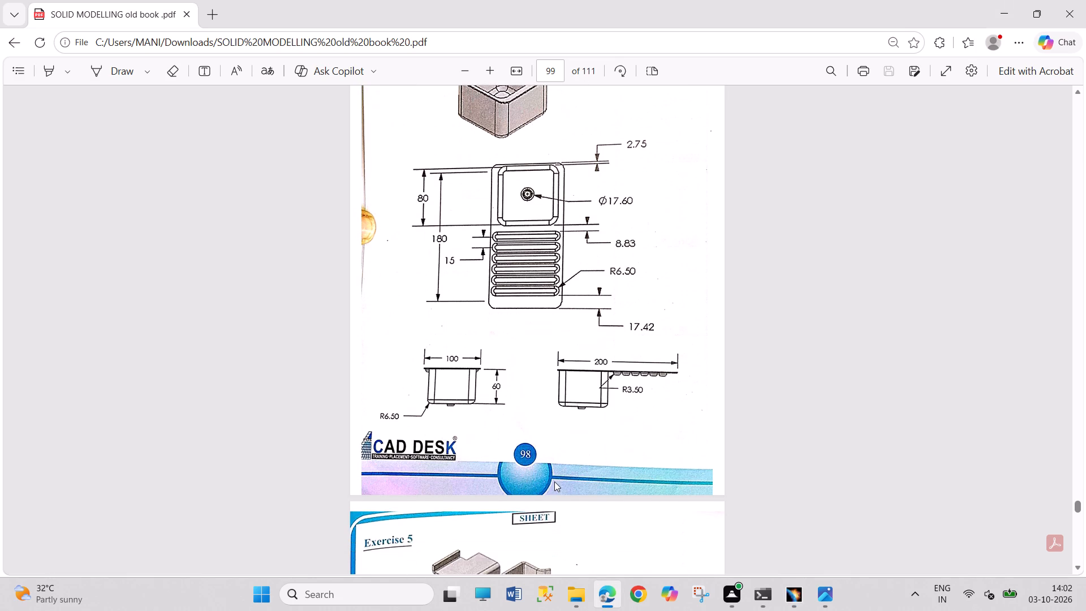
pyautogui.scroll(1, 554, 481)
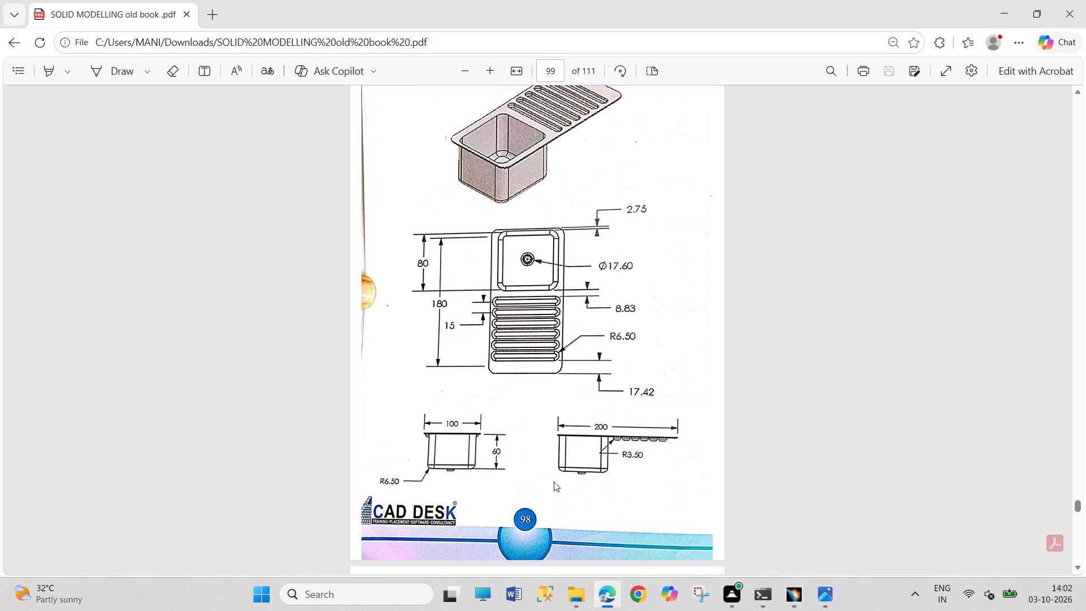
pyautogui.scroll(1, 550, 477)
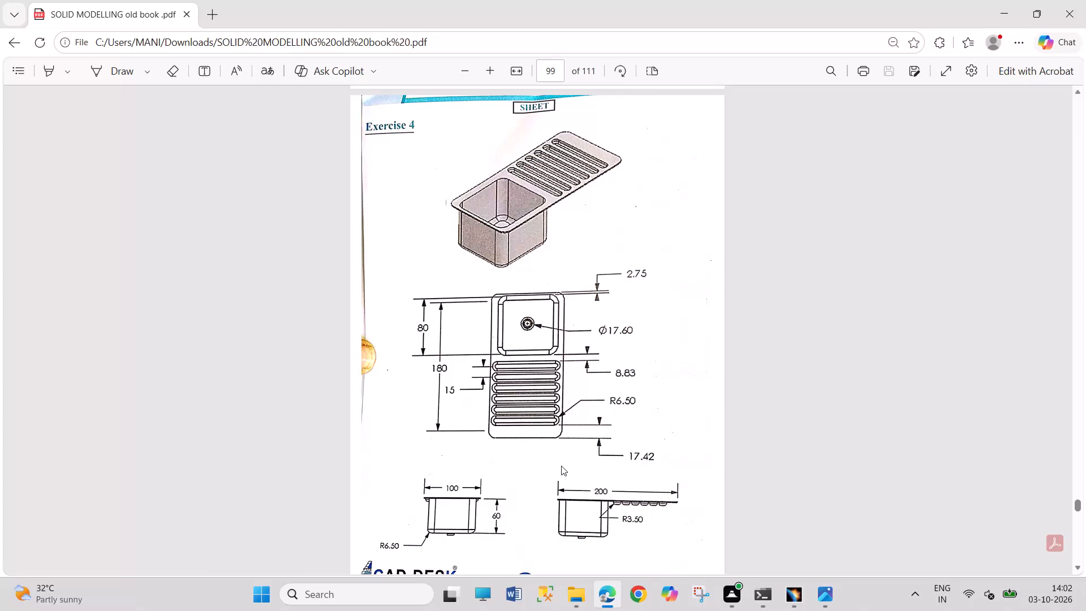
pyautogui.scroll(-1, 561, 466)
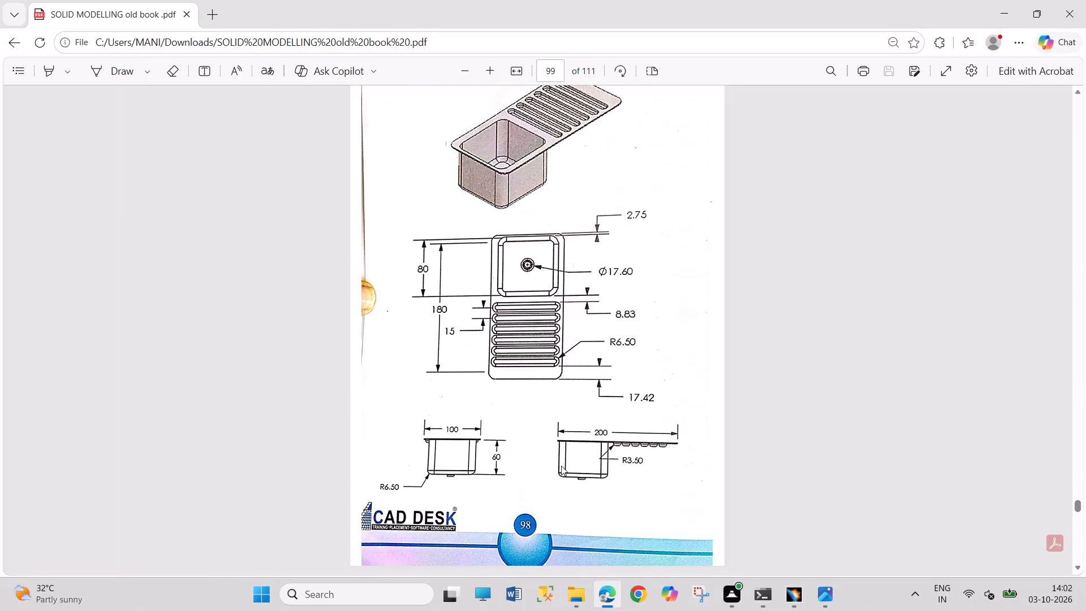
pyautogui.scroll(1, 561, 466)
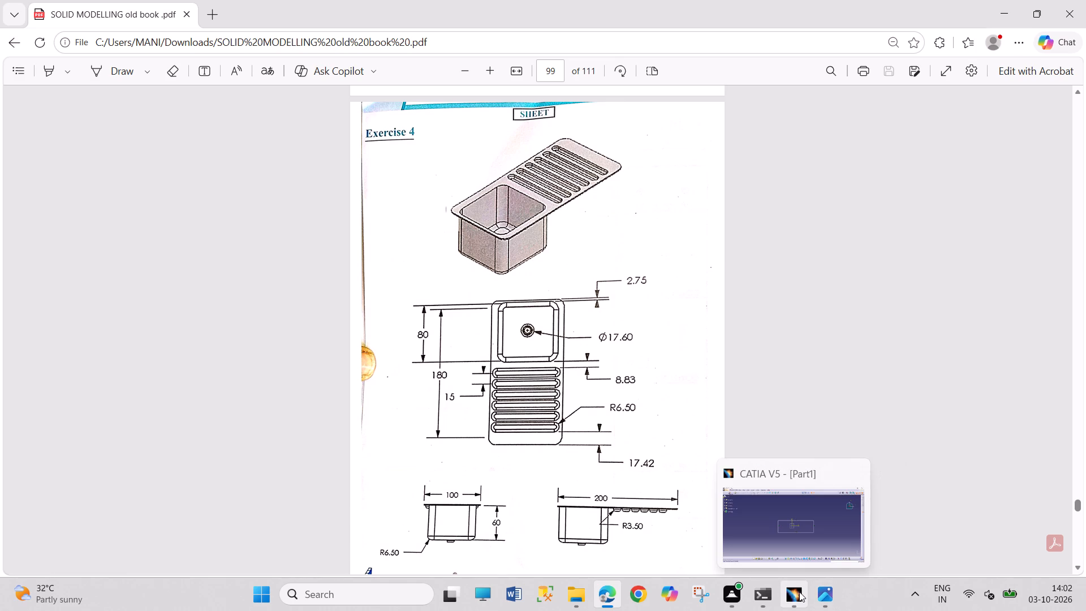
pyautogui.click(799, 592)
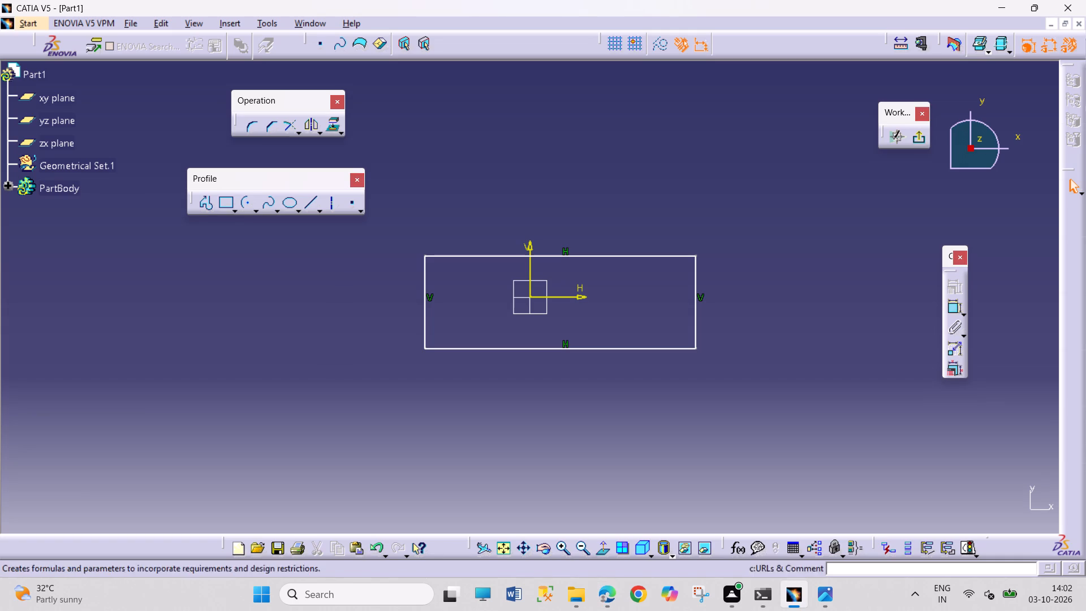
pyautogui.click(953, 308)
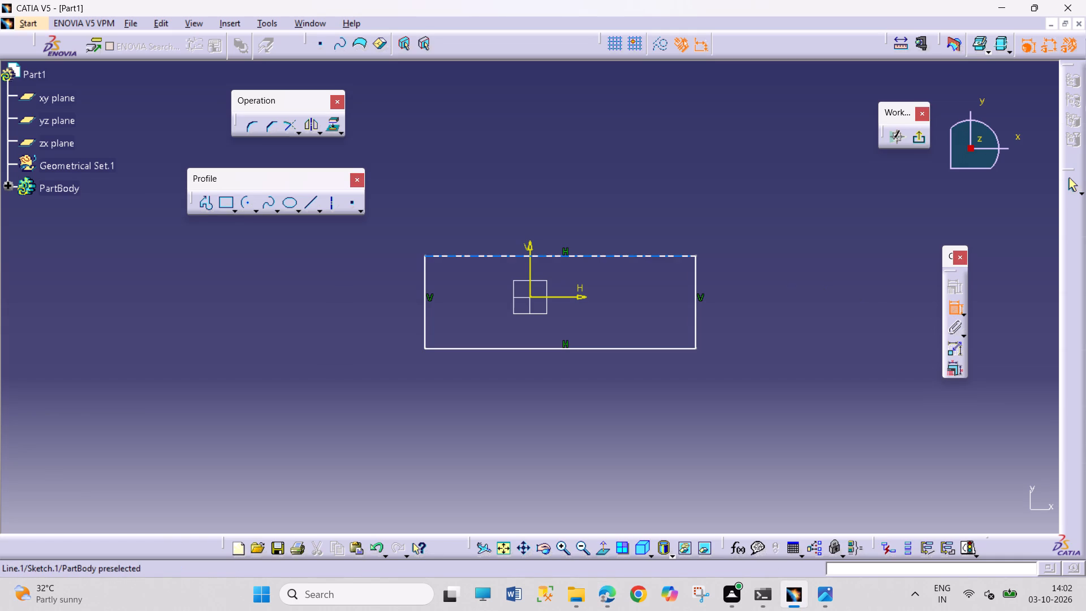
pyautogui.click(667, 258)
pyautogui.click(580, 224)
pyautogui.doubleClick(579, 222)
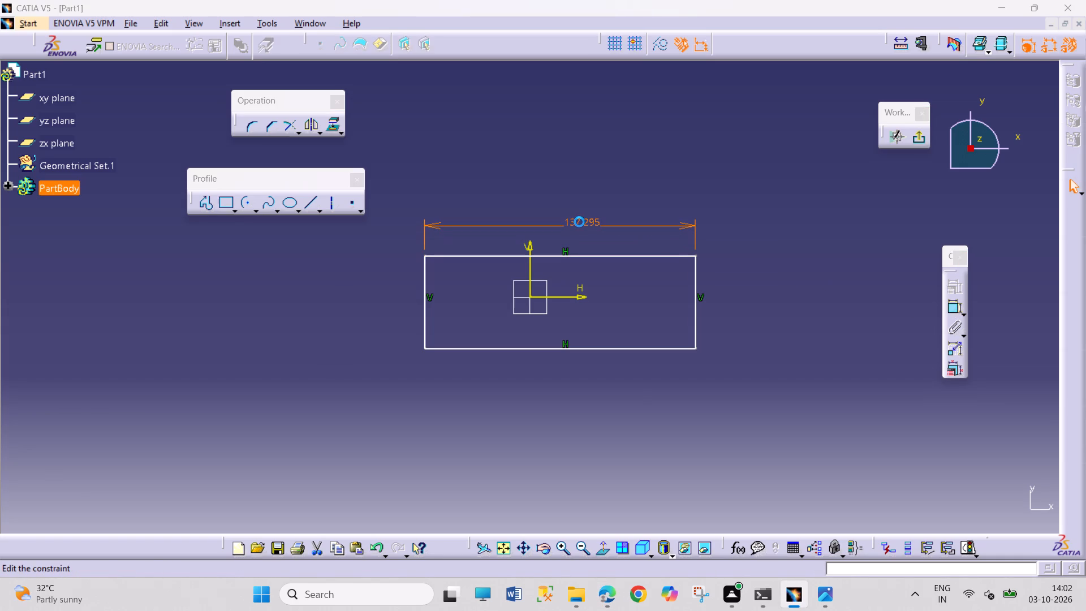
pyautogui.write('200')
pyautogui.press('Return')
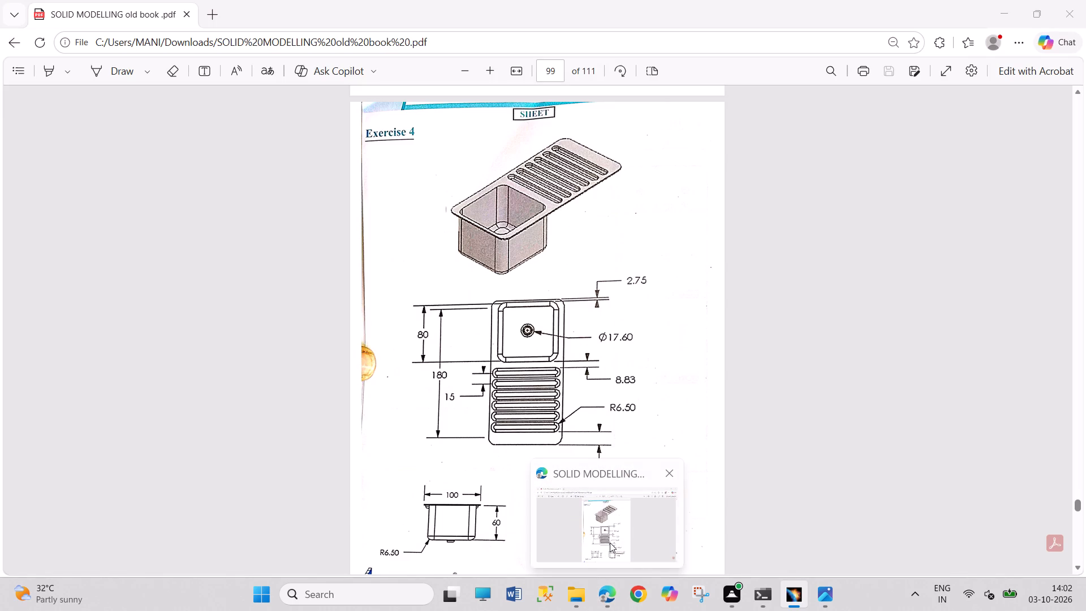
# Check the Exercise 4 drawing in Edge and make the rectangle's two long edges symmetric about the horizontal axis in CATIA.
pyautogui.click(610, 543)
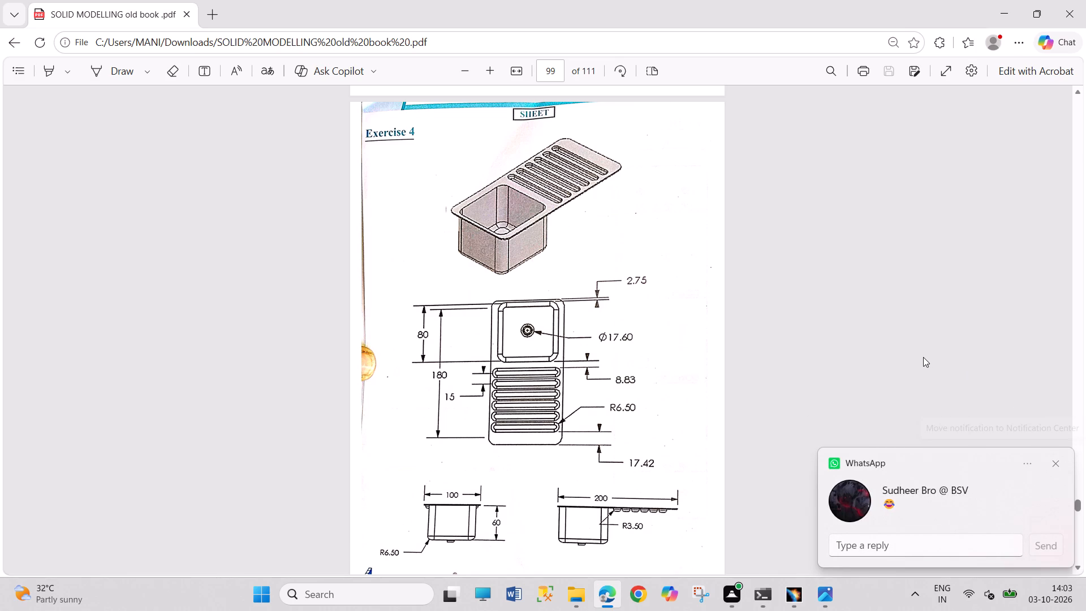
pyautogui.click(821, 592)
pyautogui.click(795, 594)
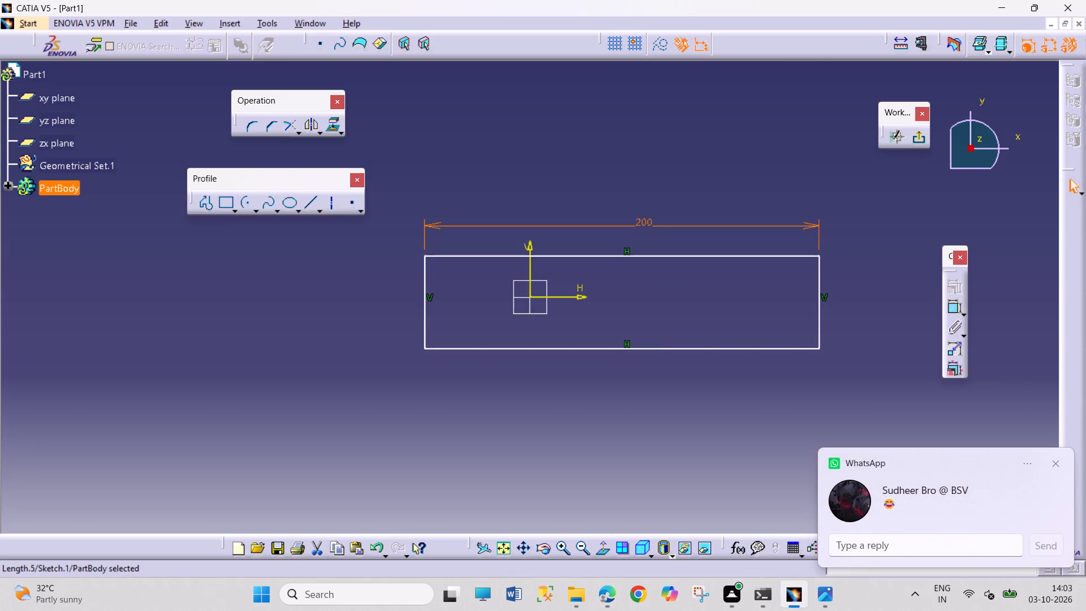
pyautogui.click(819, 403)
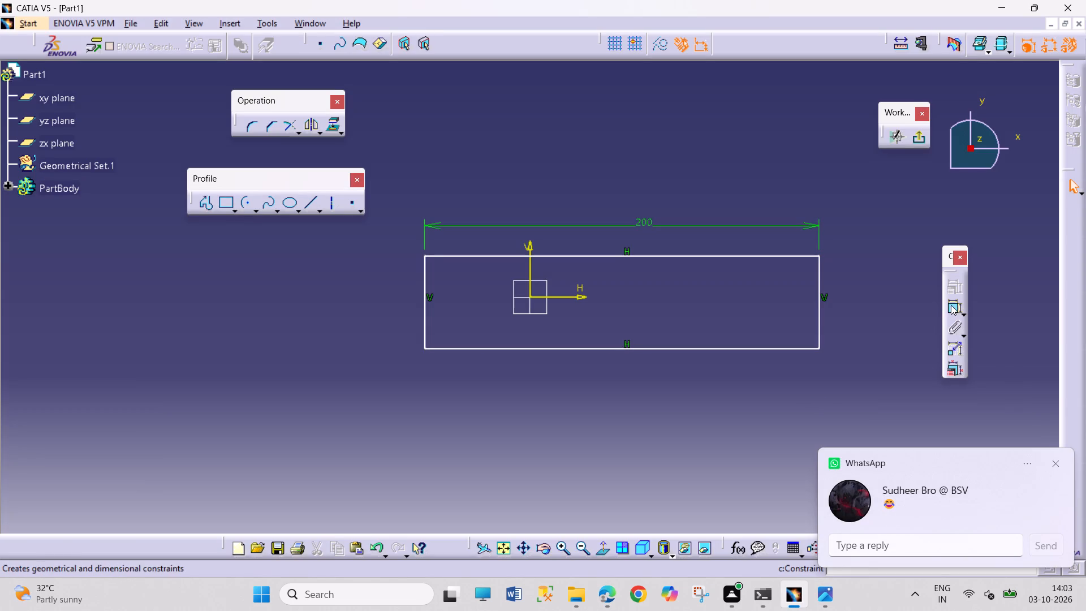
pyautogui.click(951, 305)
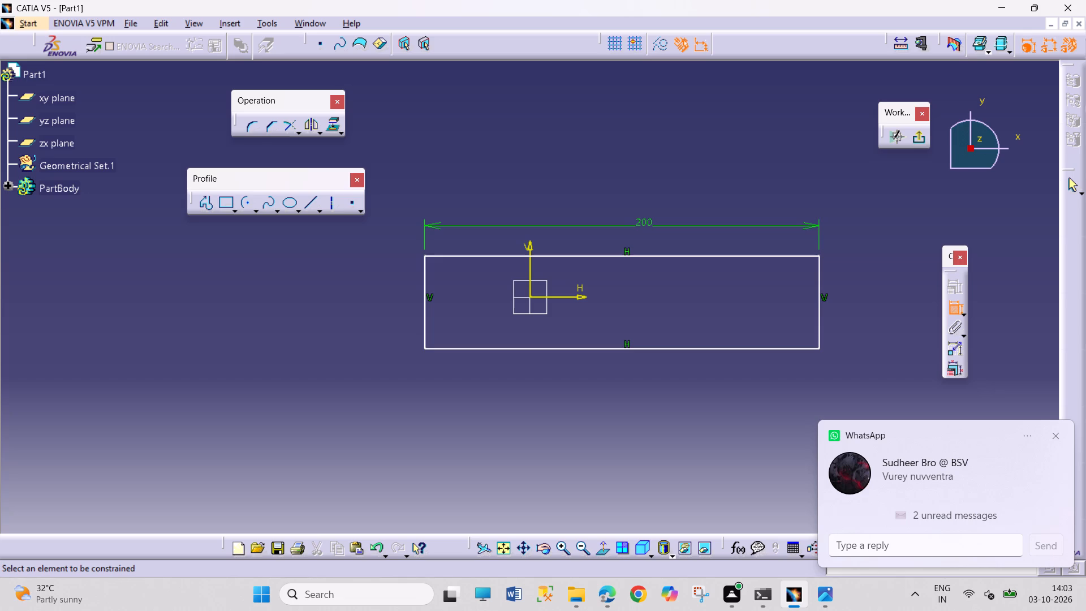
pyautogui.click(955, 306)
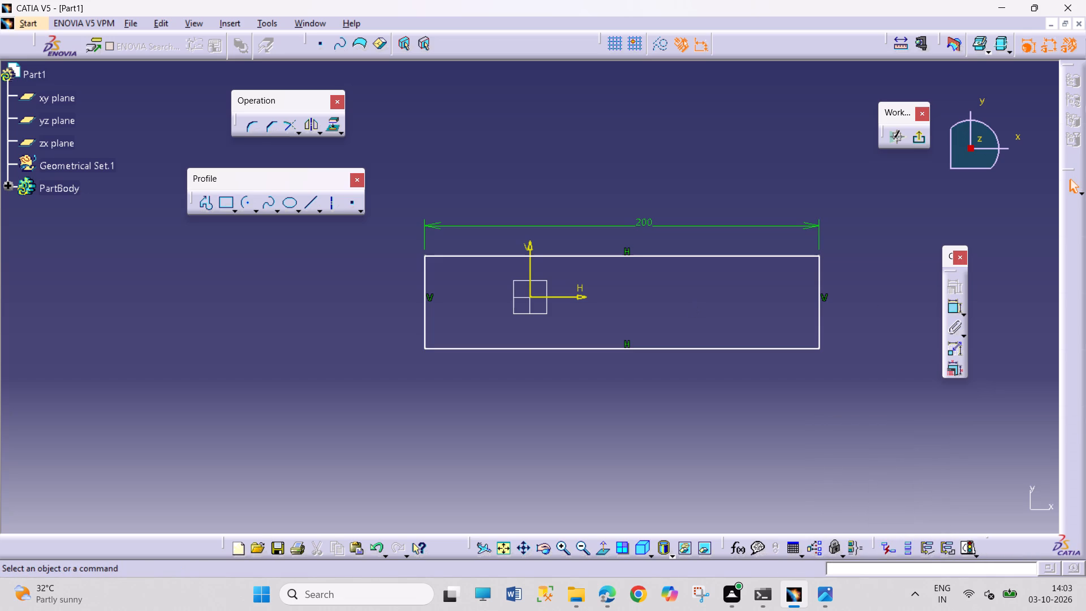
pyautogui.click(652, 347)
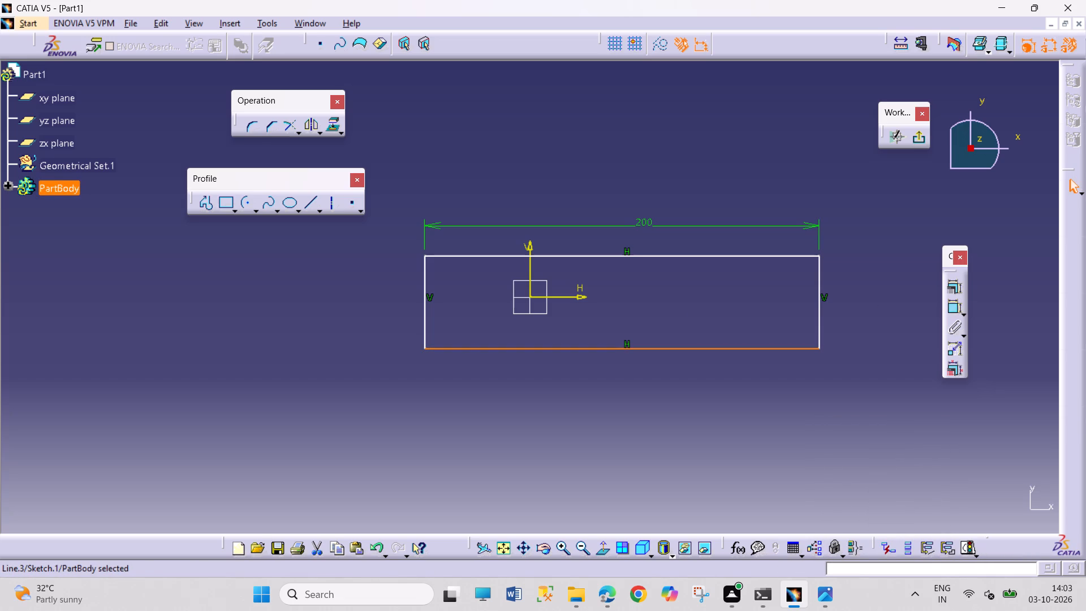
pyautogui.keyDown('ctrl'); pyautogui.click(610, 258); pyautogui.keyUp('ctrl')
pyautogui.keyDown('ctrl'); pyautogui.click(575, 299); pyautogui.keyUp('ctrl')
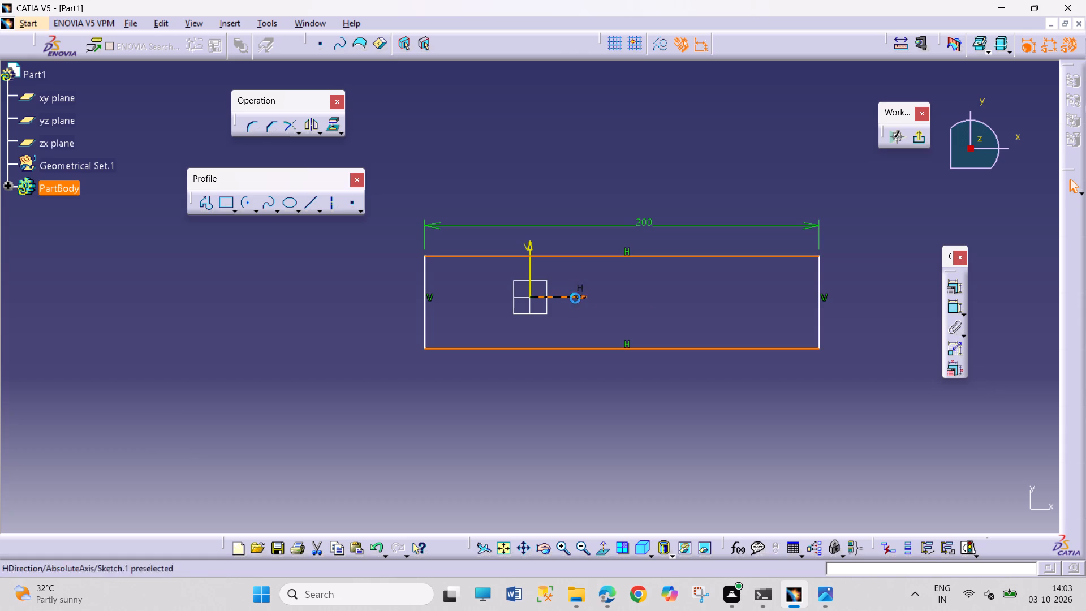
pyautogui.click(963, 286)
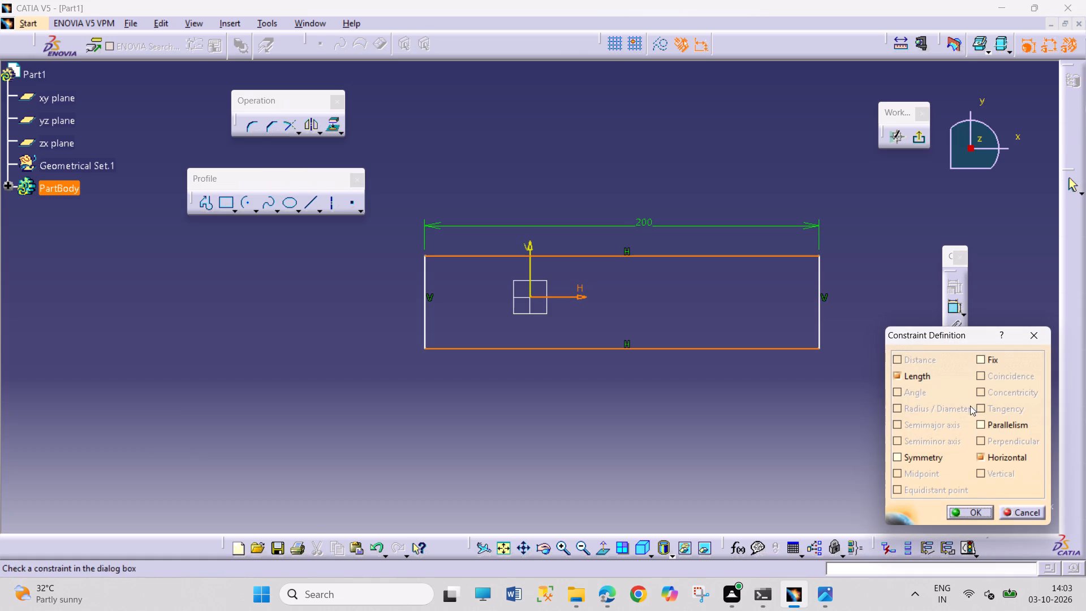
pyautogui.click(912, 455)
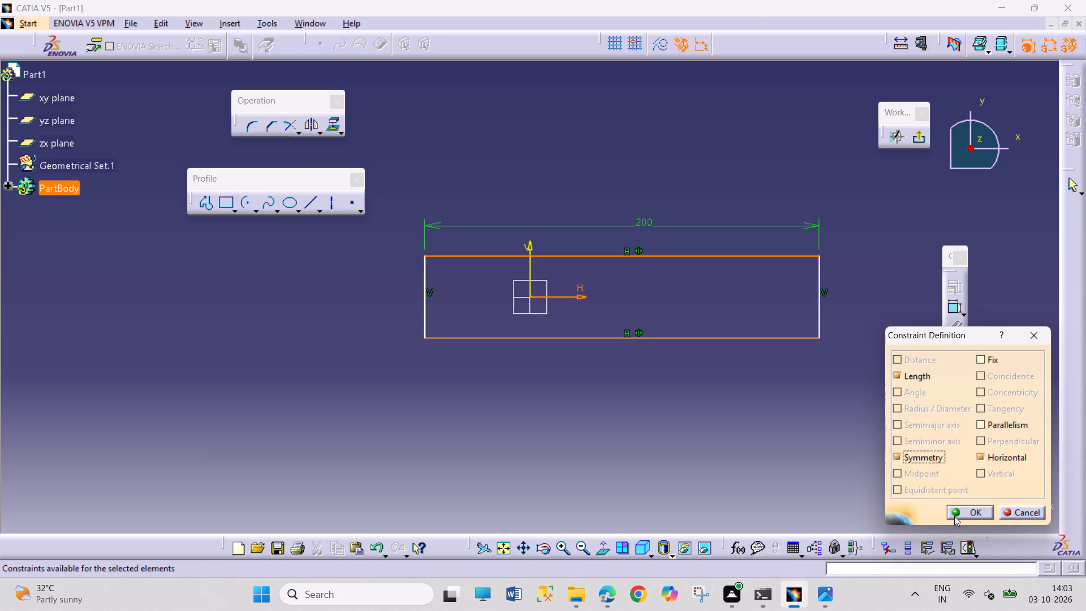
pyautogui.click(954, 516)
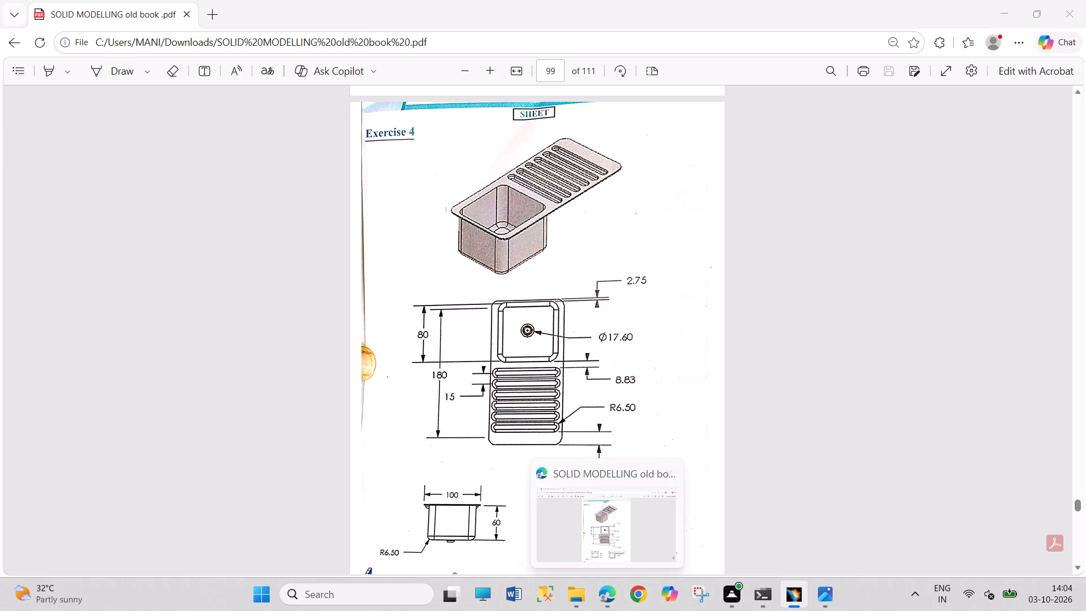
# Move the rectangle's short edge nearest the origin across the vertical axis, widen the rectangle, and make that edge coincident with the axis.
pyautogui.moveTo(425, 307); pyautogui.dragTo(524, 307)
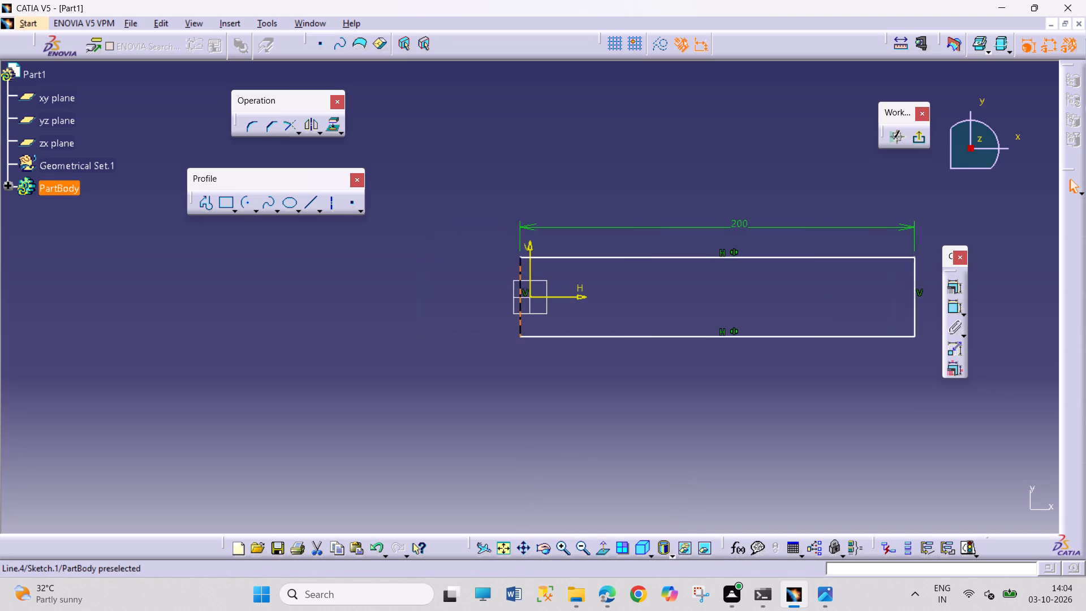
pyautogui.moveTo(524, 307); pyautogui.dragTo(564, 309)
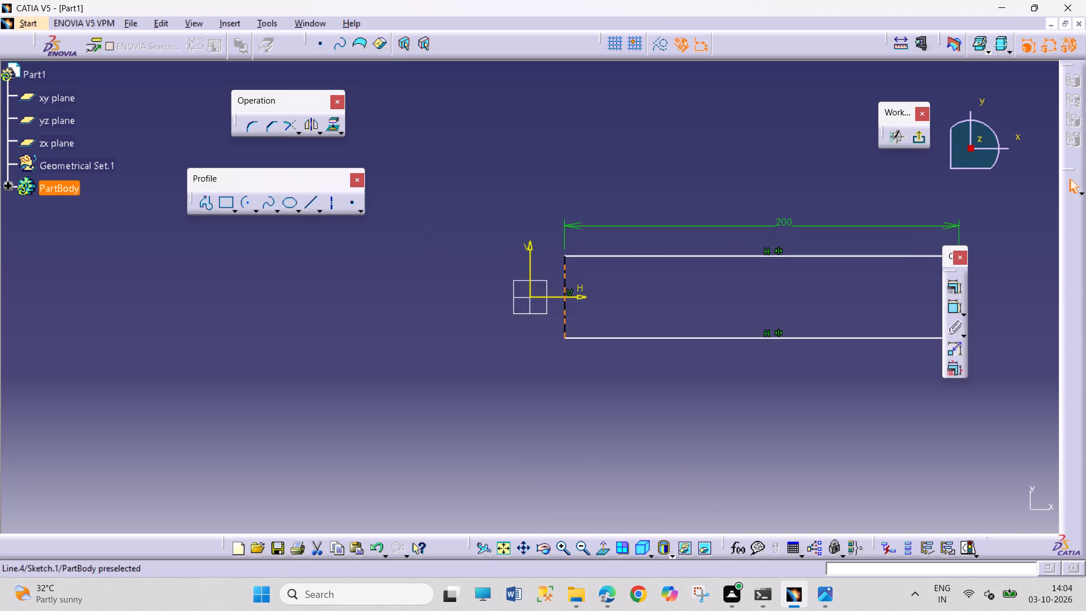
pyautogui.moveTo(564, 309); pyautogui.dragTo(562, 339)
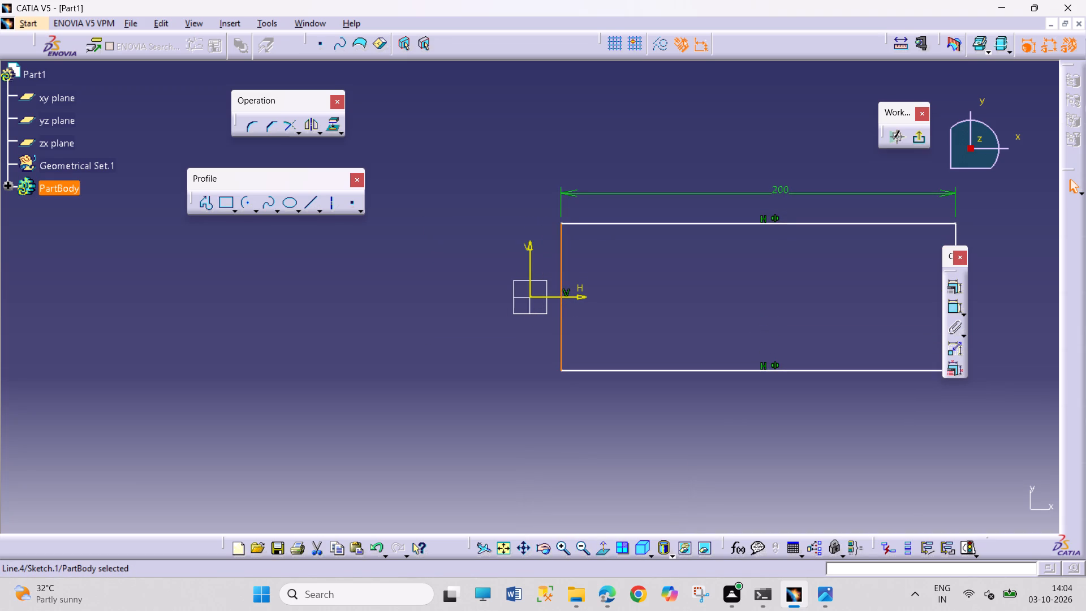
pyautogui.keyDown('ctrl'); pyautogui.click(531, 274); pyautogui.keyUp('ctrl')
pyautogui.click(959, 287)
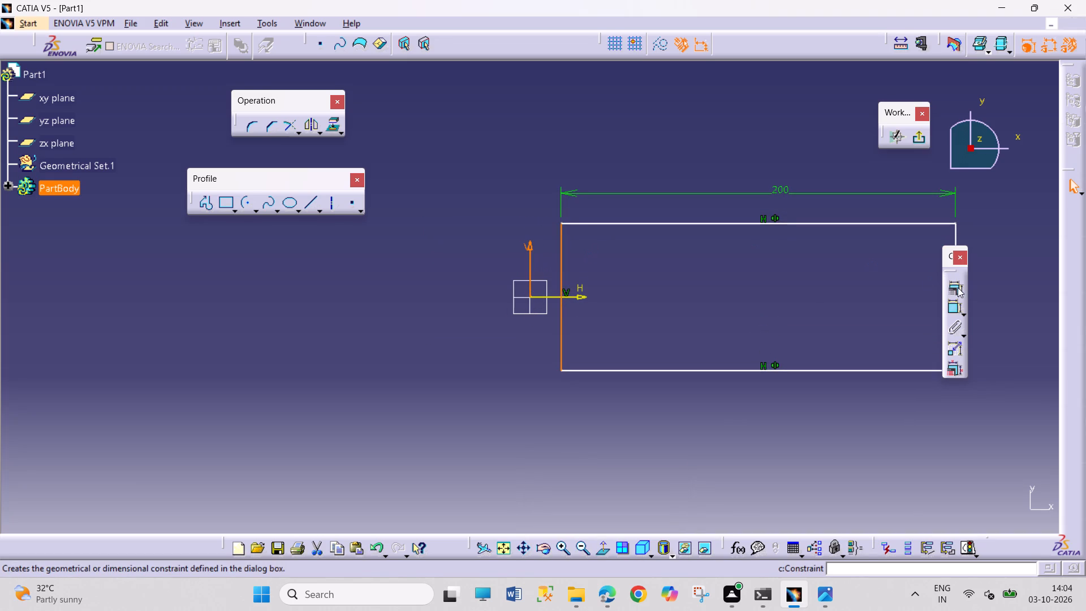
pyautogui.click(1000, 374)
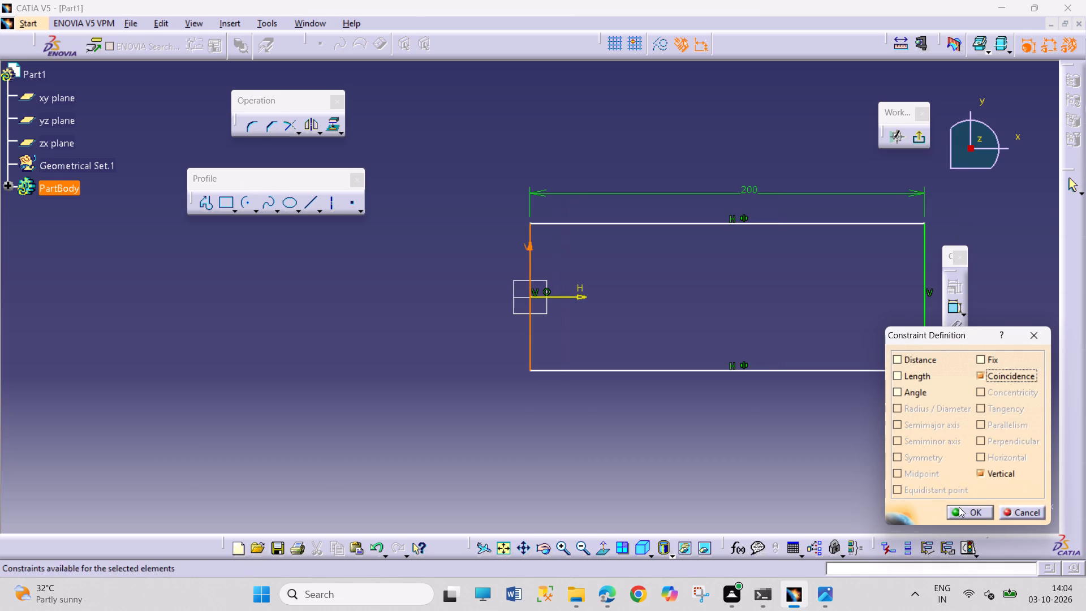
pyautogui.click(959, 507)
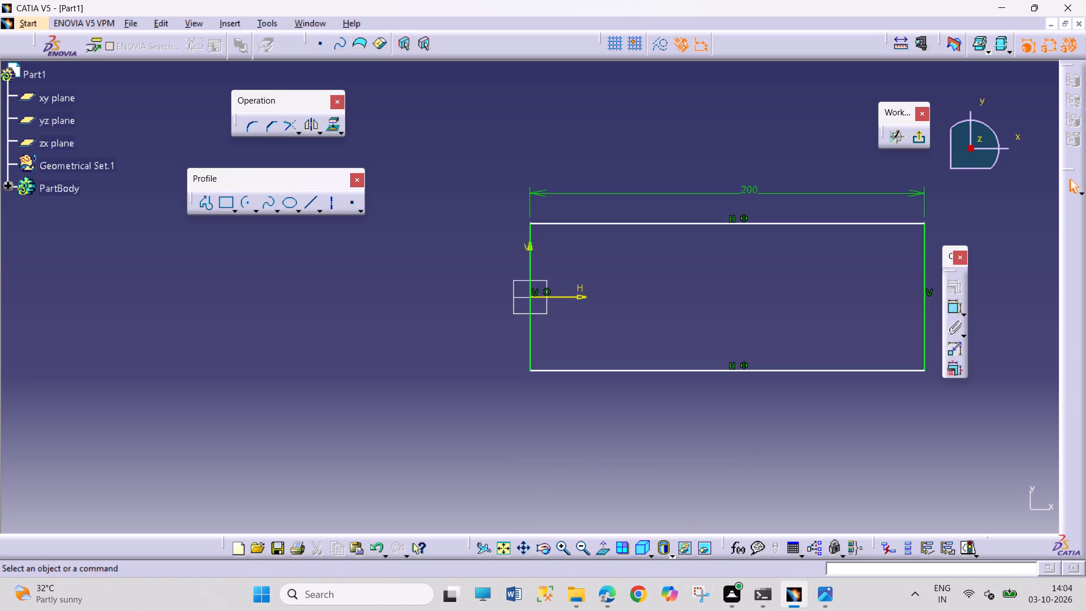
# Dimension the rectangle's short edge on the vertical axis to 100 mm and exit the sketch.
pyautogui.click(953, 310)
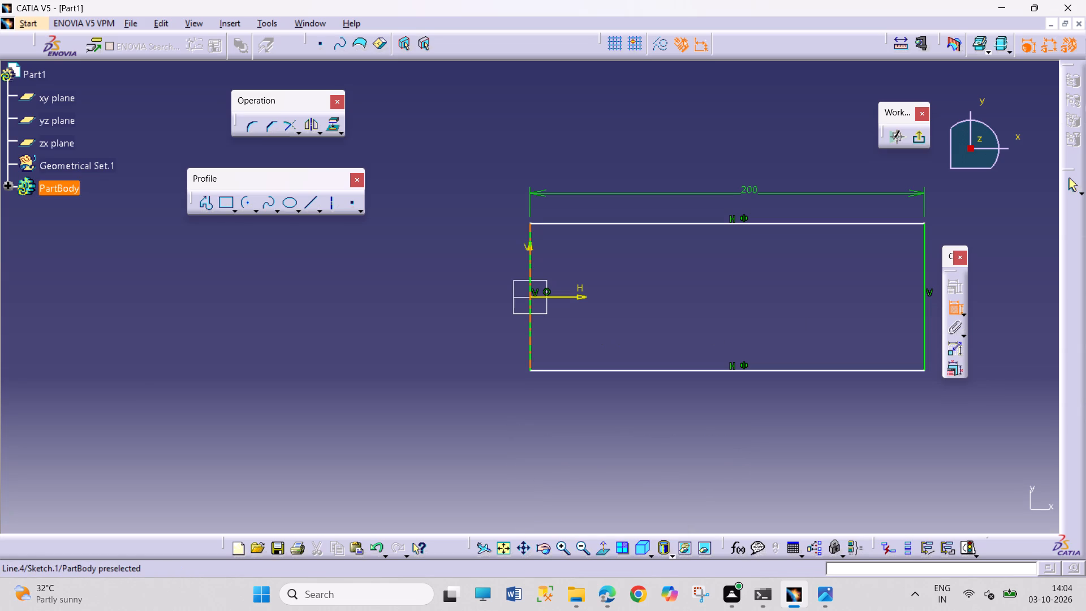
pyautogui.click(531, 342)
pyautogui.click(453, 327)
pyautogui.doubleClick(459, 324)
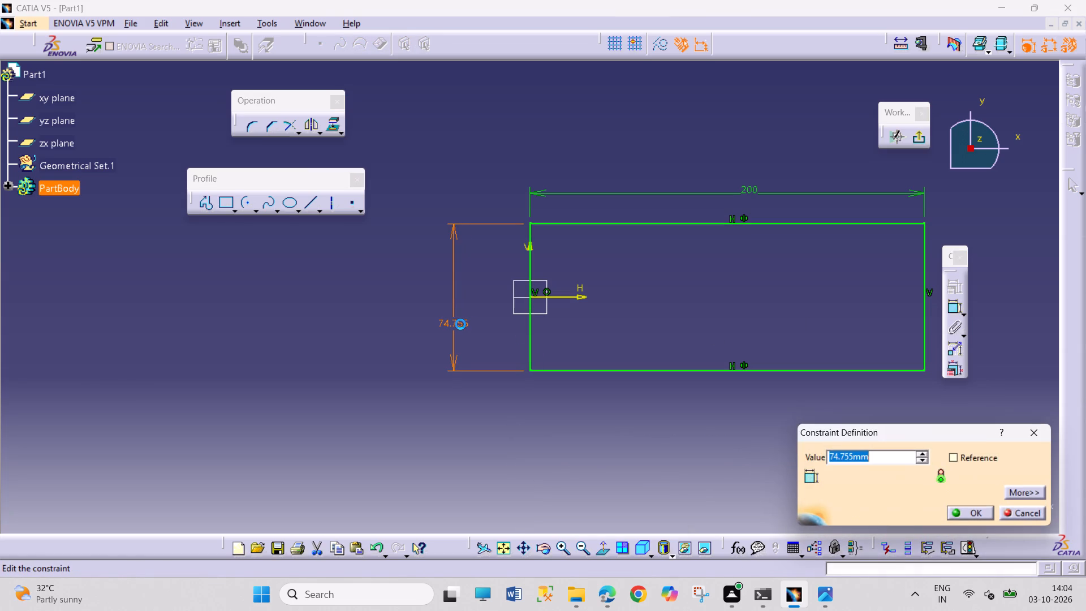
pyautogui.write('00')
pyautogui.write('100')
pyautogui.press('Return')
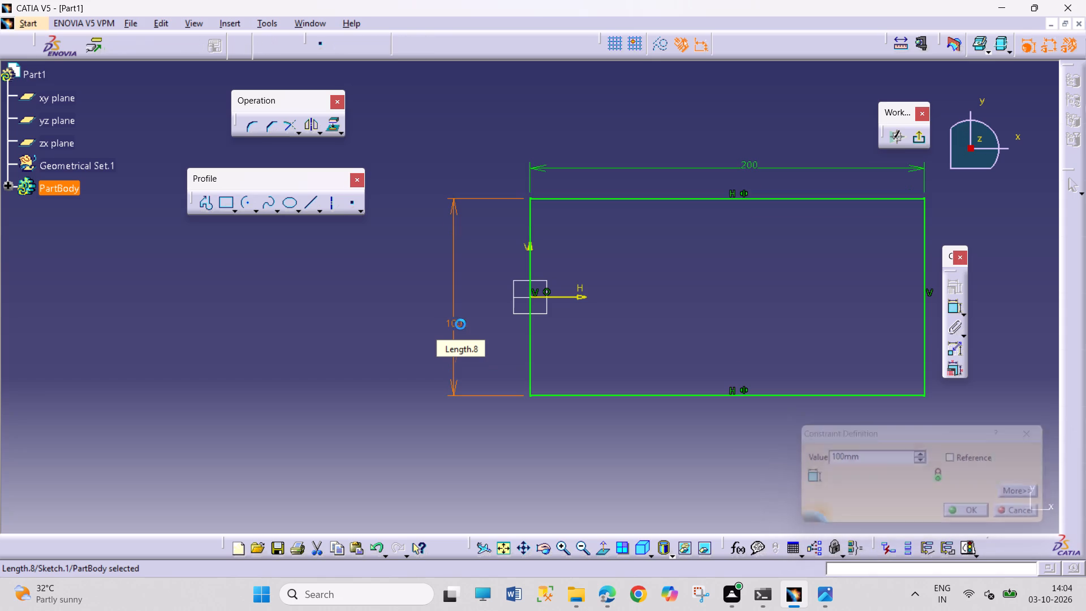
pyautogui.click(560, 423)
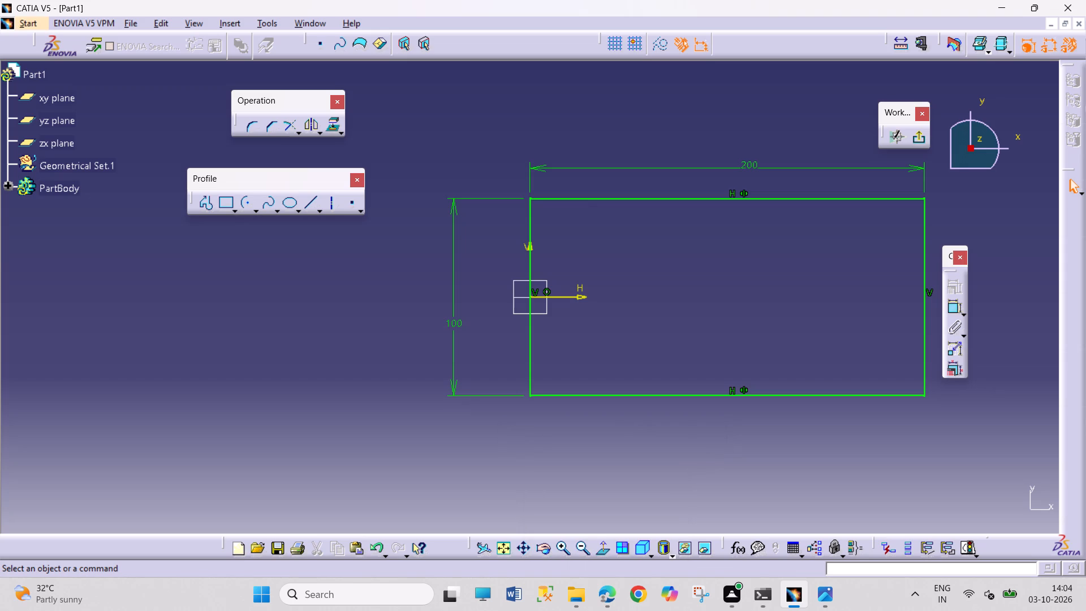
pyautogui.click(920, 137)
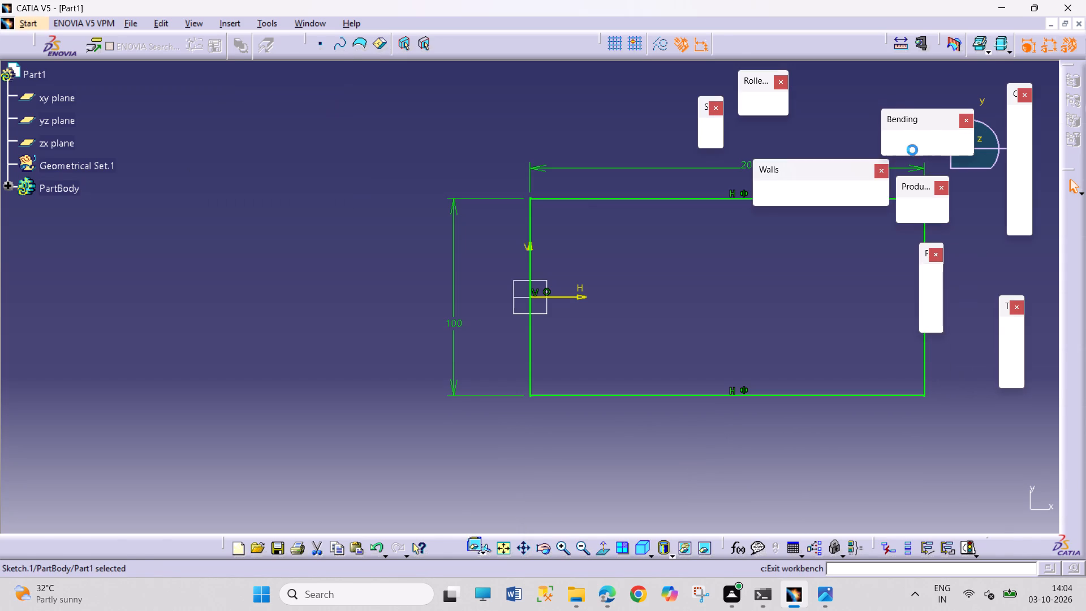
# Set the sheet metal thickness parameter to 2.5 mm.
pyautogui.click(771, 194)
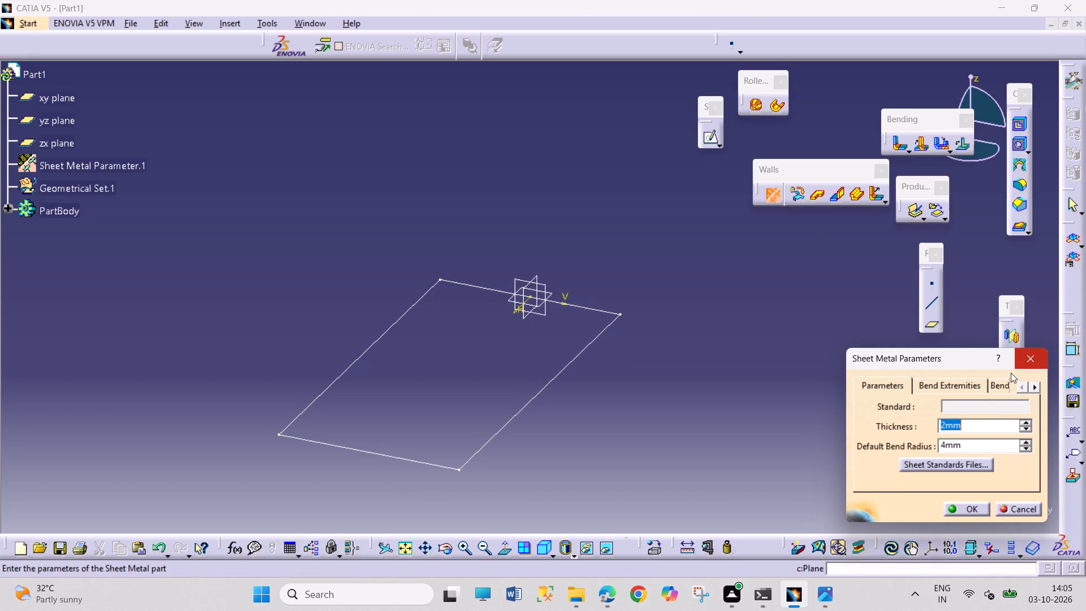
pyautogui.write('2.5')
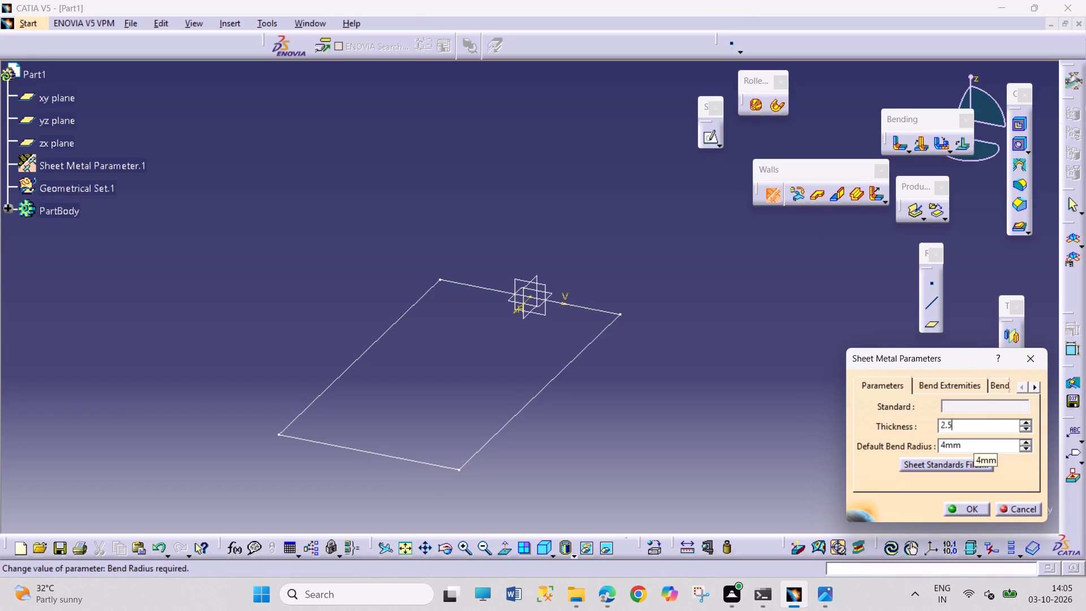
pyautogui.press('Return')
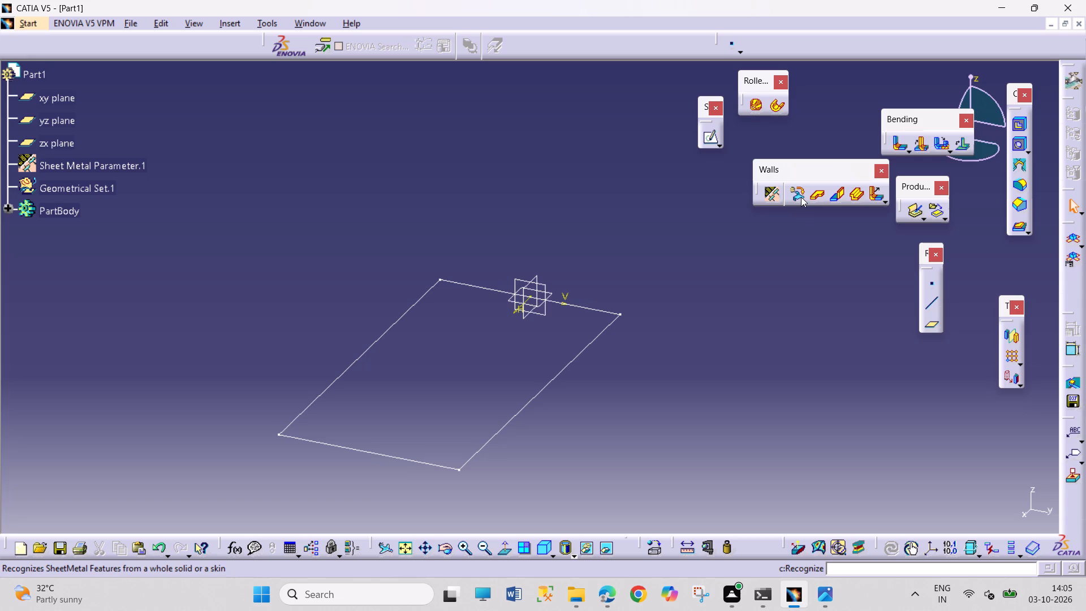
# Create a sheet metal wall from the 200 by 100 mm rectangle sketch.
pyautogui.click(815, 192)
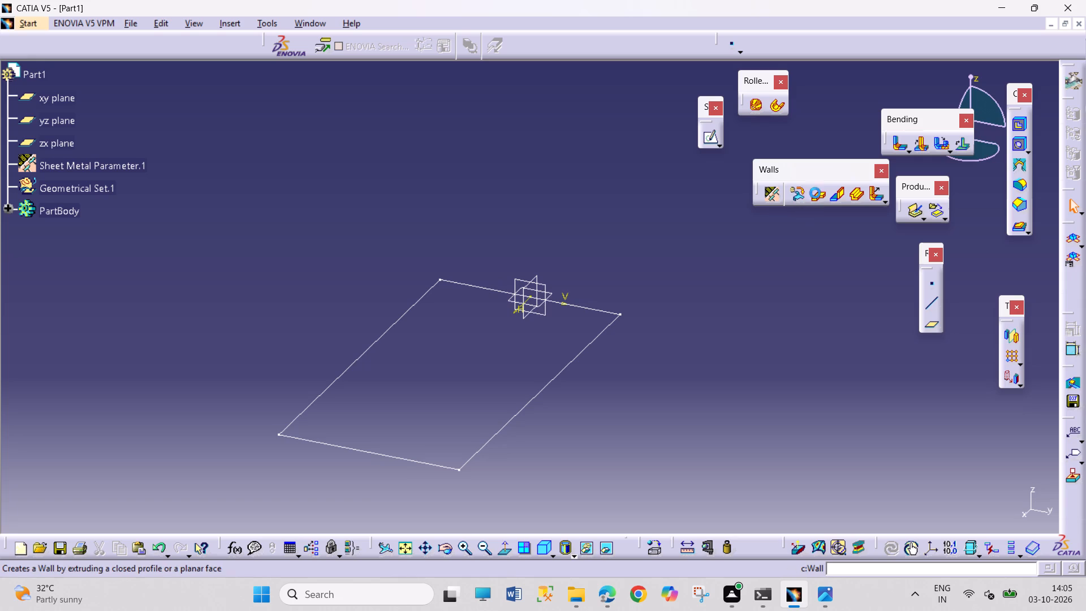
pyautogui.click(566, 368)
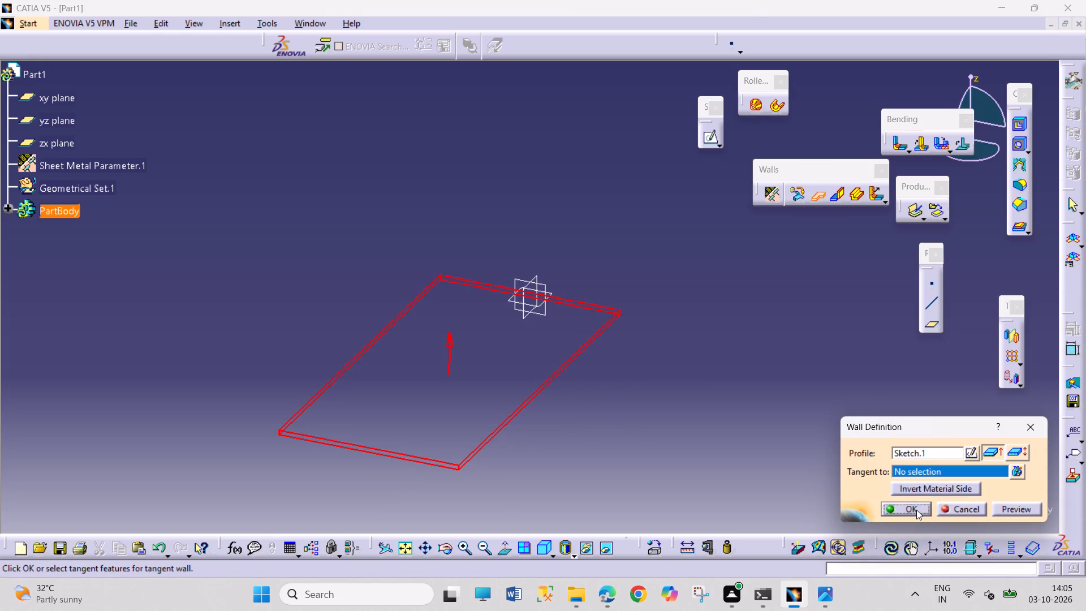
pyautogui.click(916, 510)
pyautogui.click(661, 475)
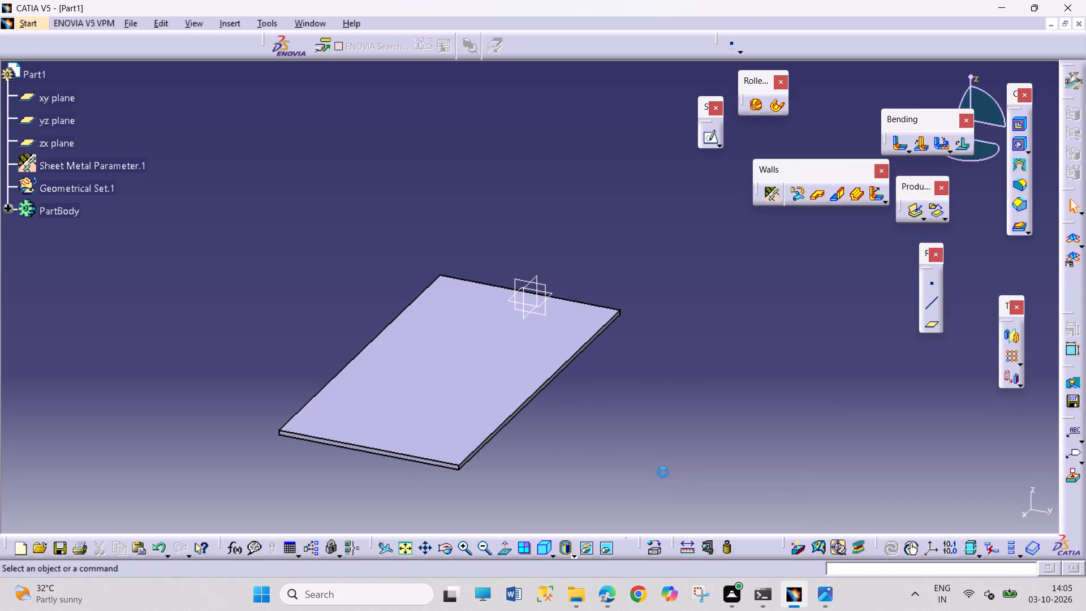
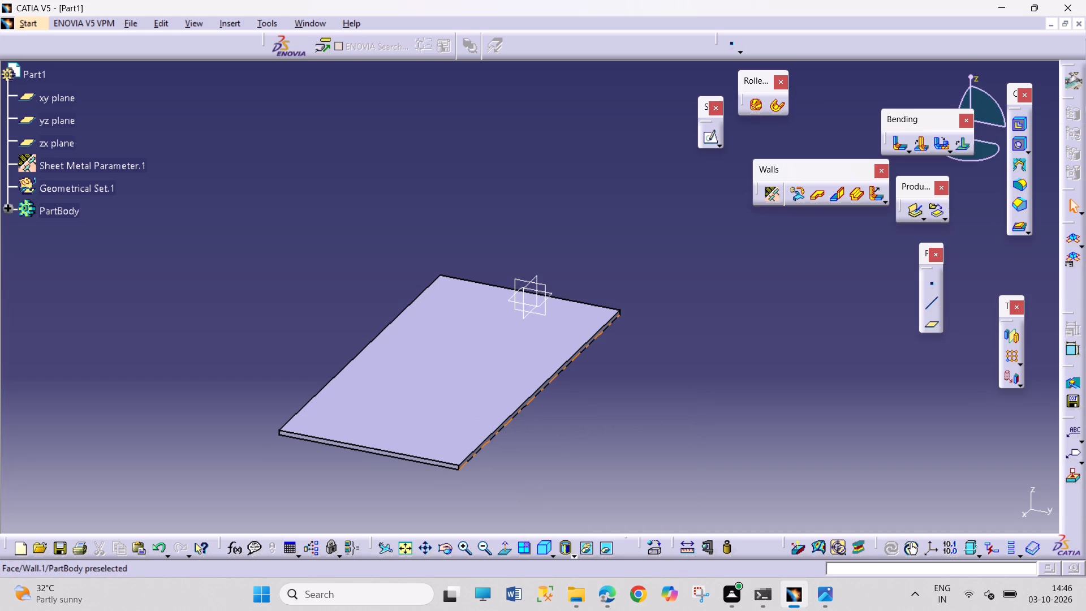
# Start a sketch on the wall's upper face and draw a rectangle about 48 by 35 mm near the origin, inside the wall outline.
pyautogui.click(446, 427)
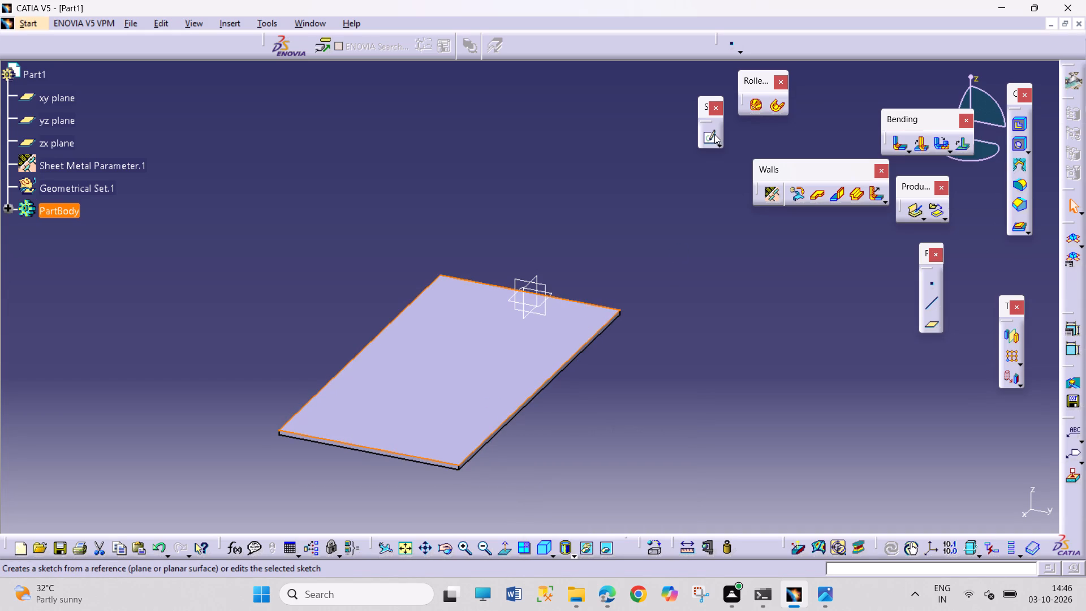
pyautogui.click(706, 137)
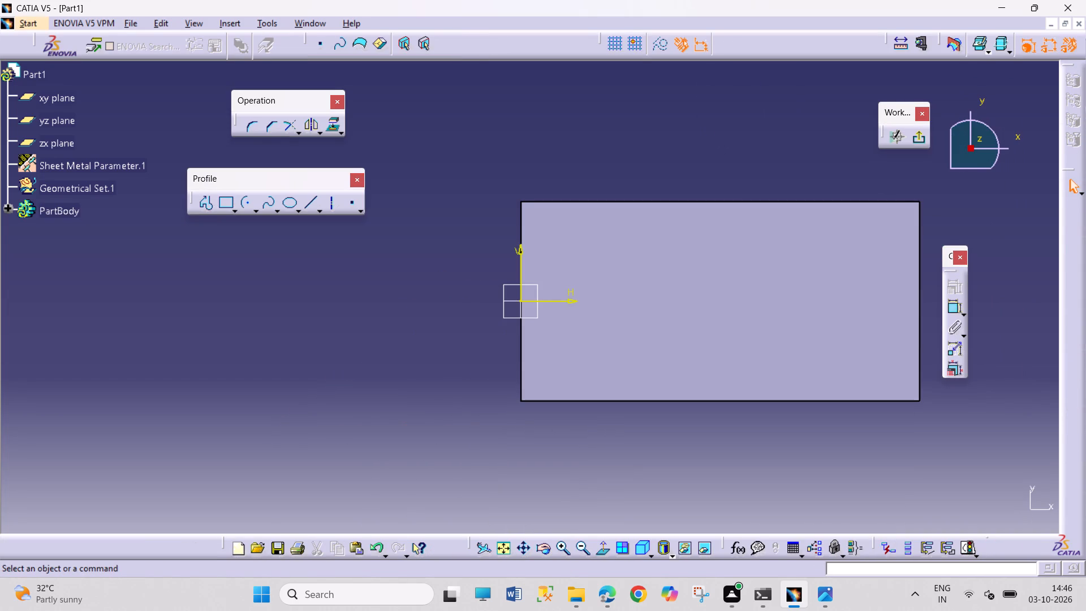
pyautogui.click(225, 204)
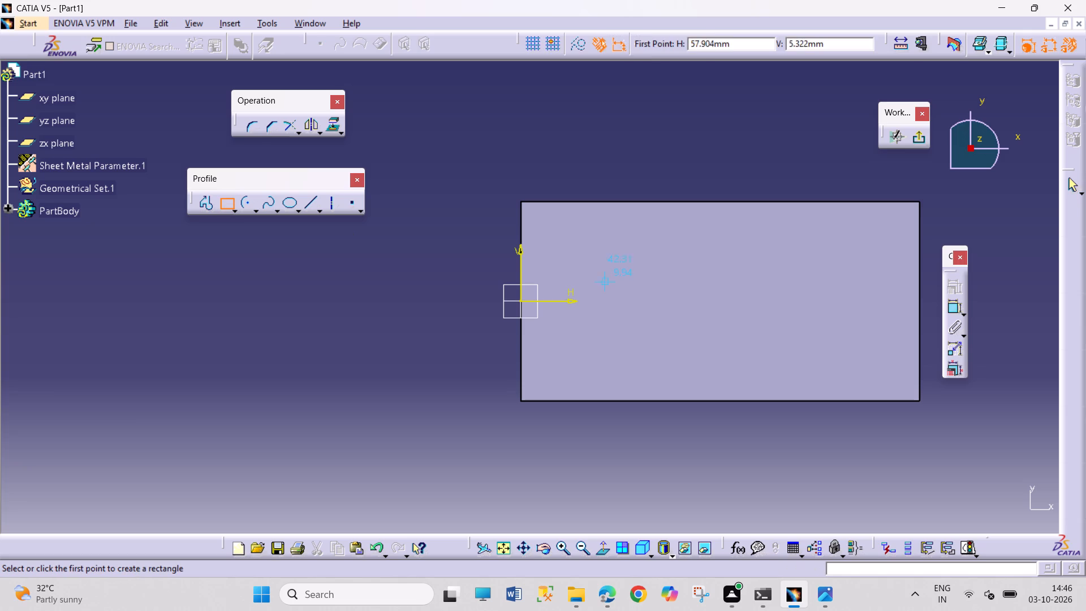
pyautogui.click(567, 270)
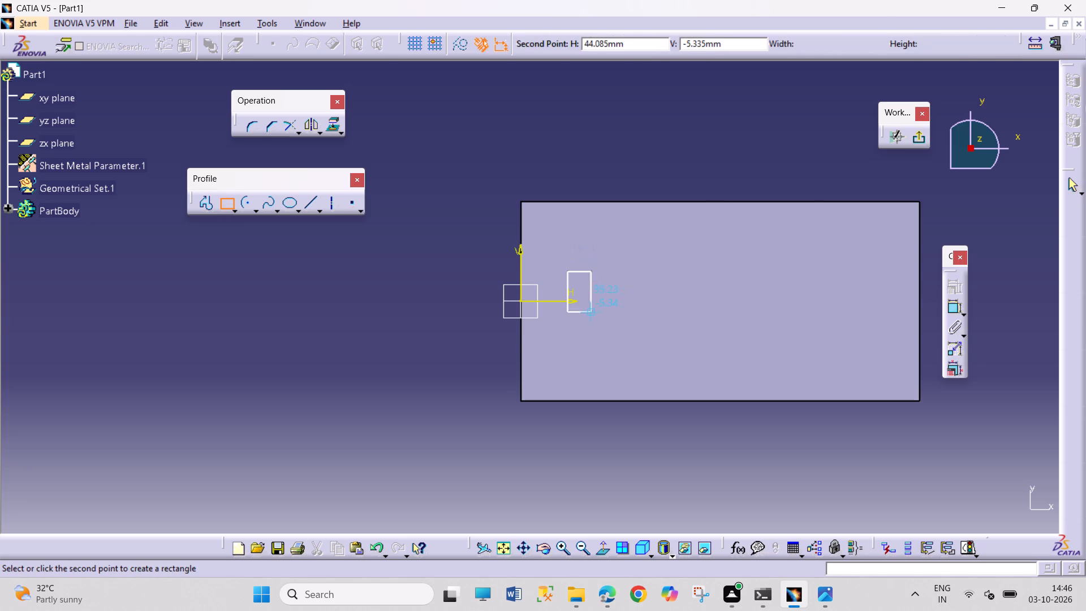
pyautogui.click(663, 341)
# Dimension the new rectangle's vertical and horizontal edges, setting both lengths to 80 mm.
pyautogui.click(950, 307)
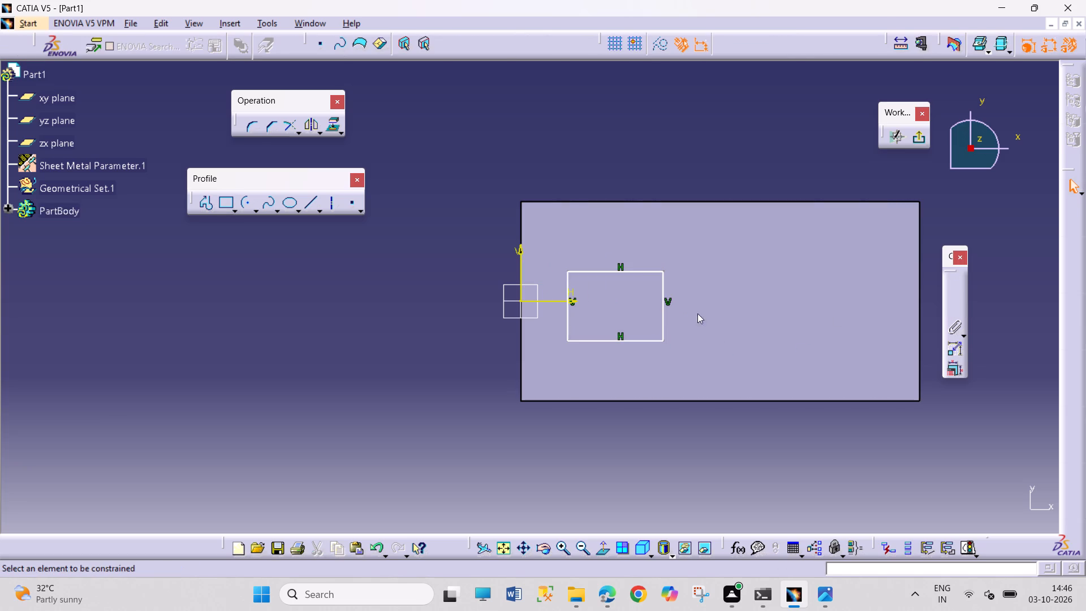
pyautogui.click(565, 330)
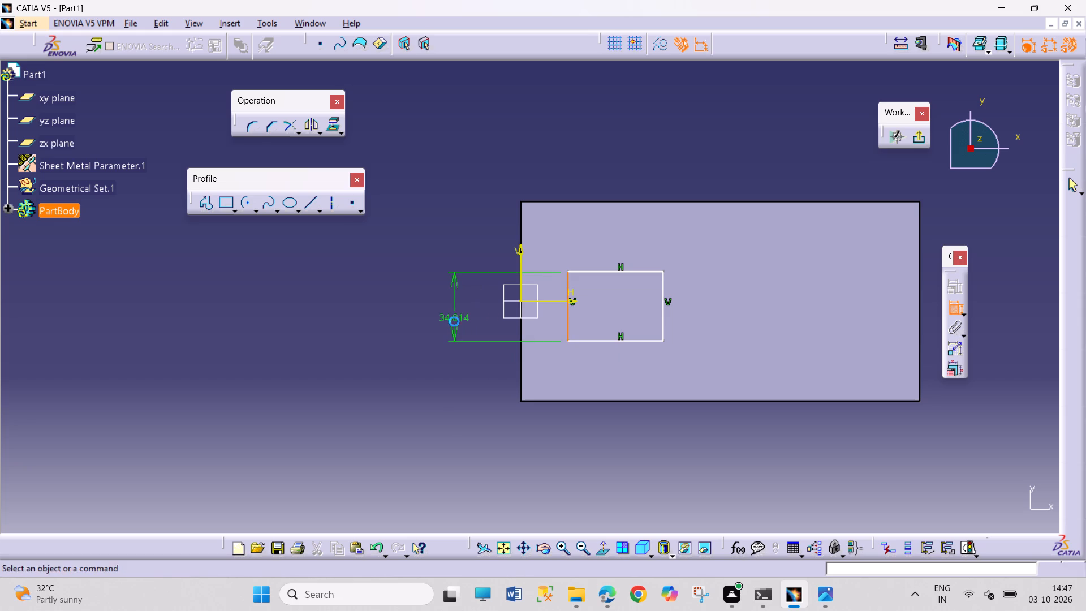
pyautogui.click(454, 321)
pyautogui.click(963, 305)
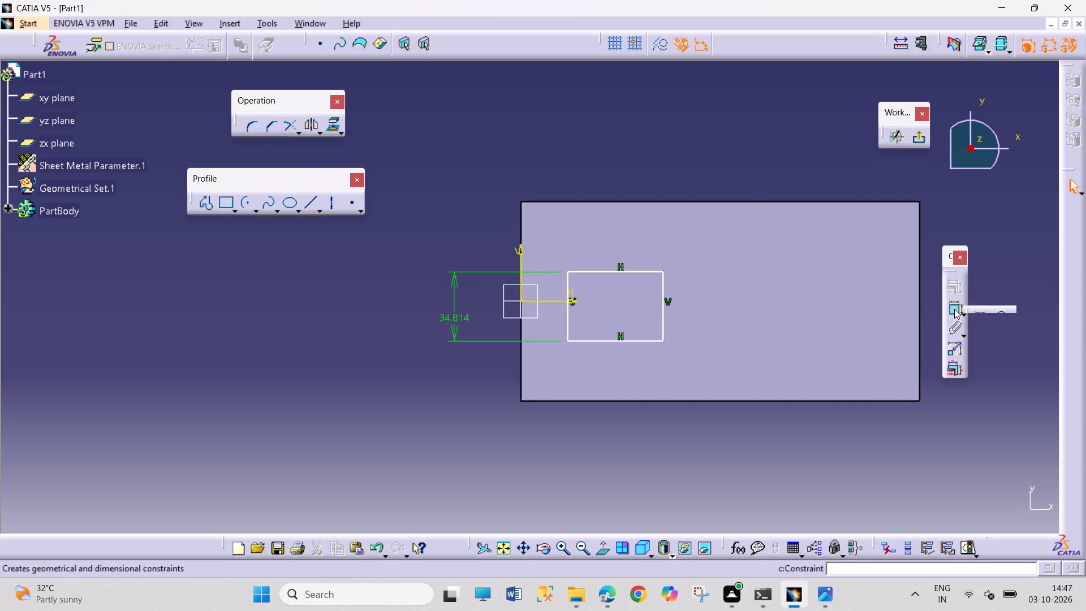
pyautogui.click(988, 321)
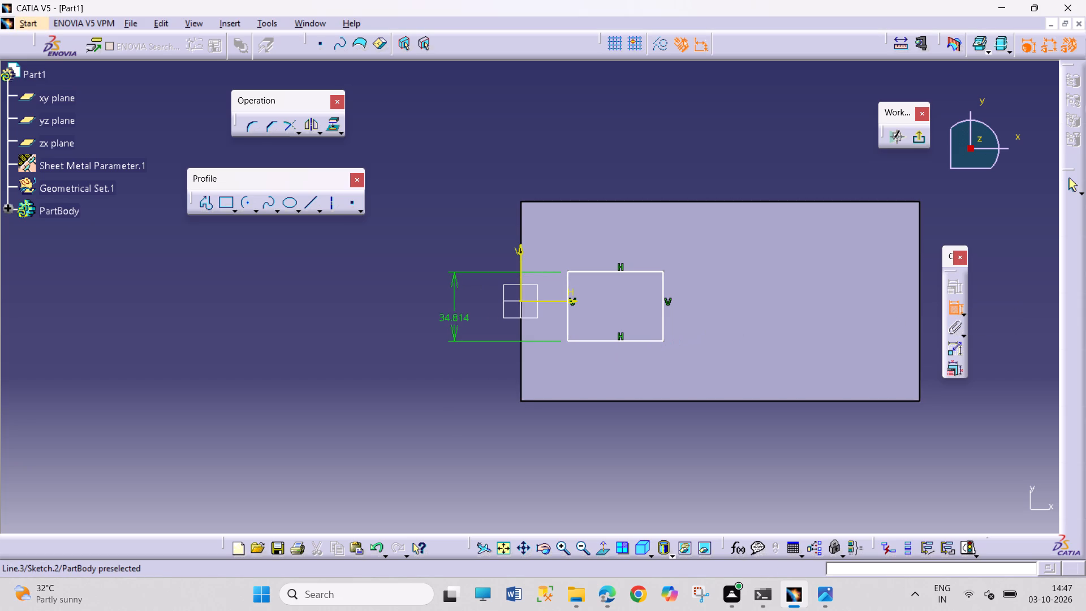
pyautogui.click(650, 340)
pyautogui.click(606, 447)
pyautogui.doubleClick(612, 440)
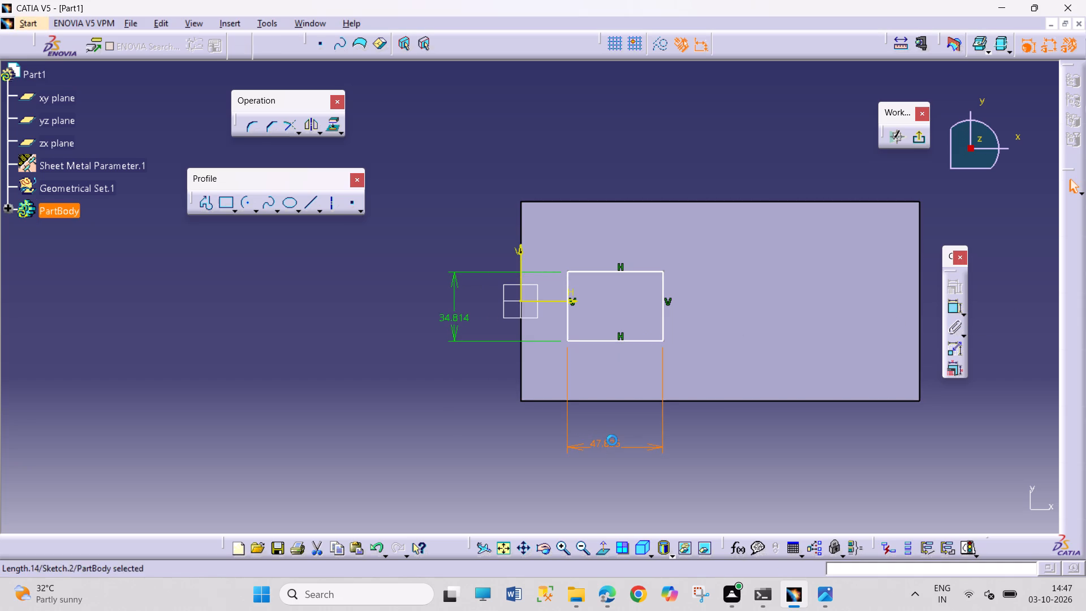
pyautogui.write('80')
pyautogui.press('Return')
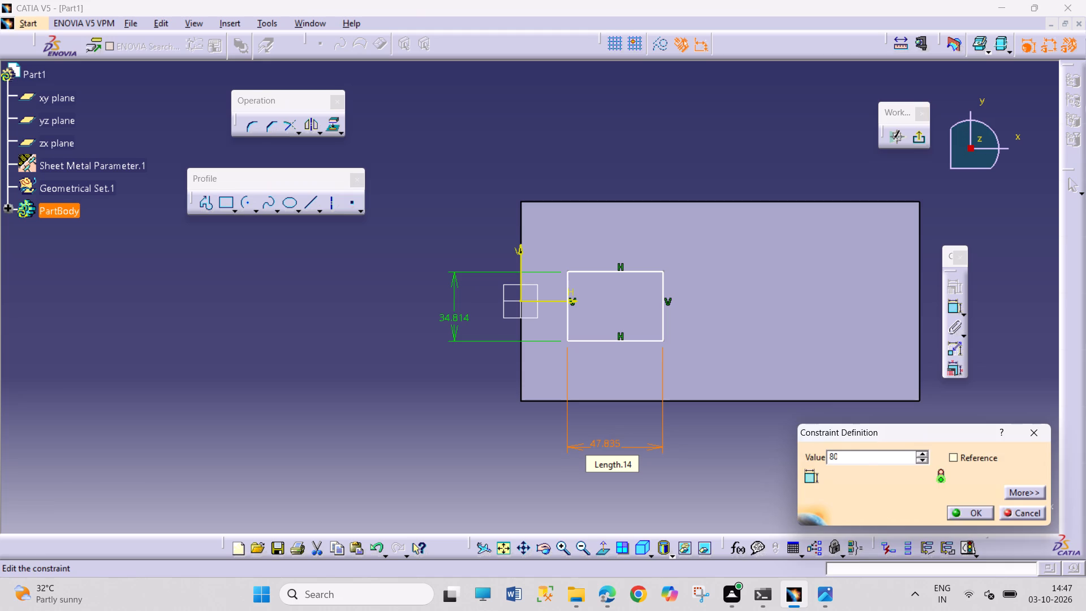
pyautogui.doubleClick(452, 323)
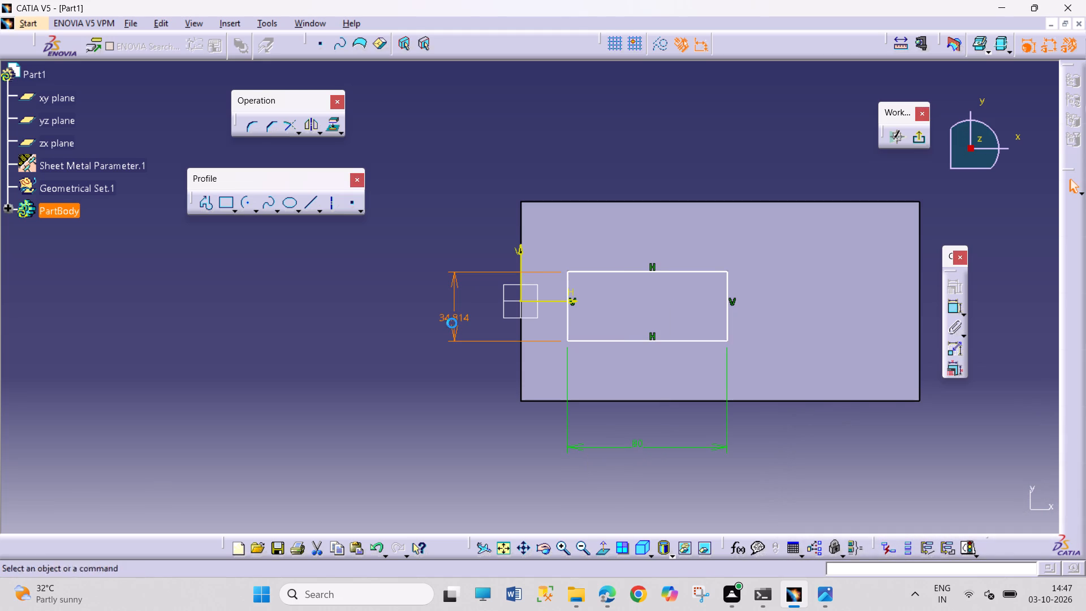
pyautogui.write('80')
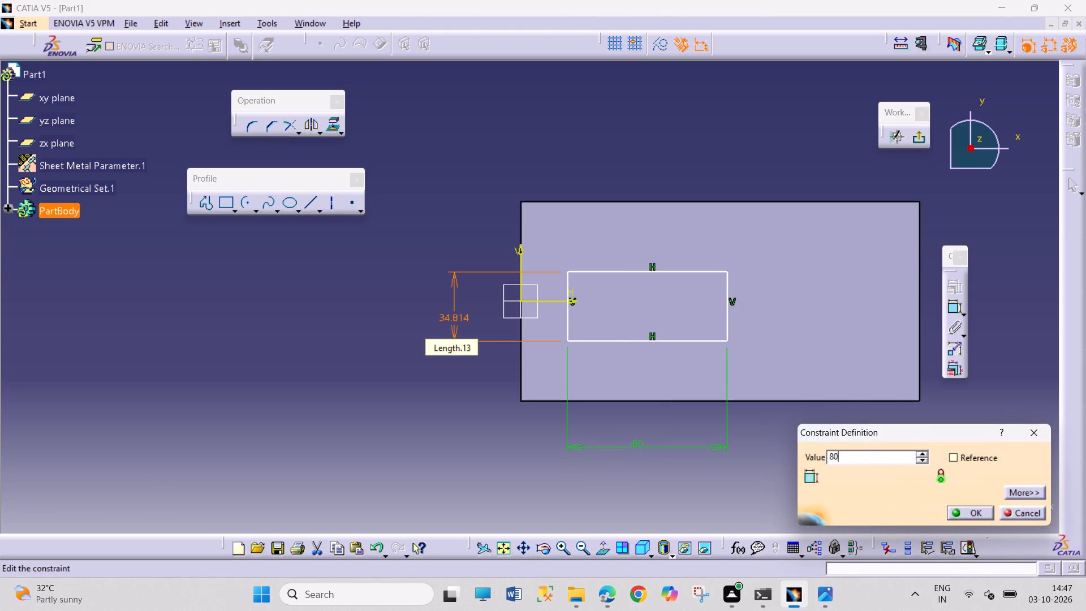
pyautogui.press('Return')
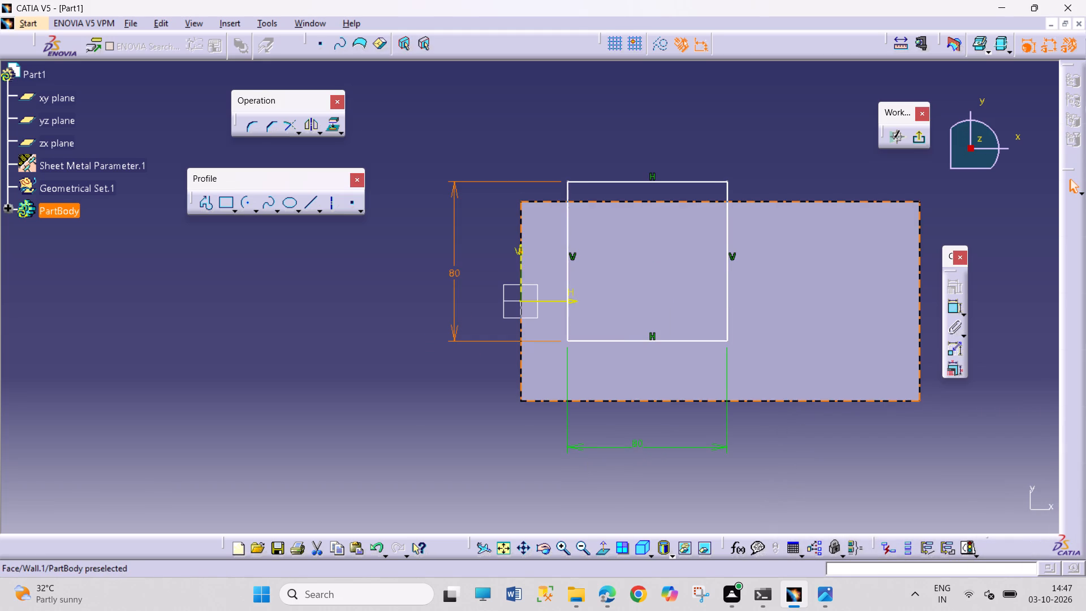
pyautogui.click(838, 471)
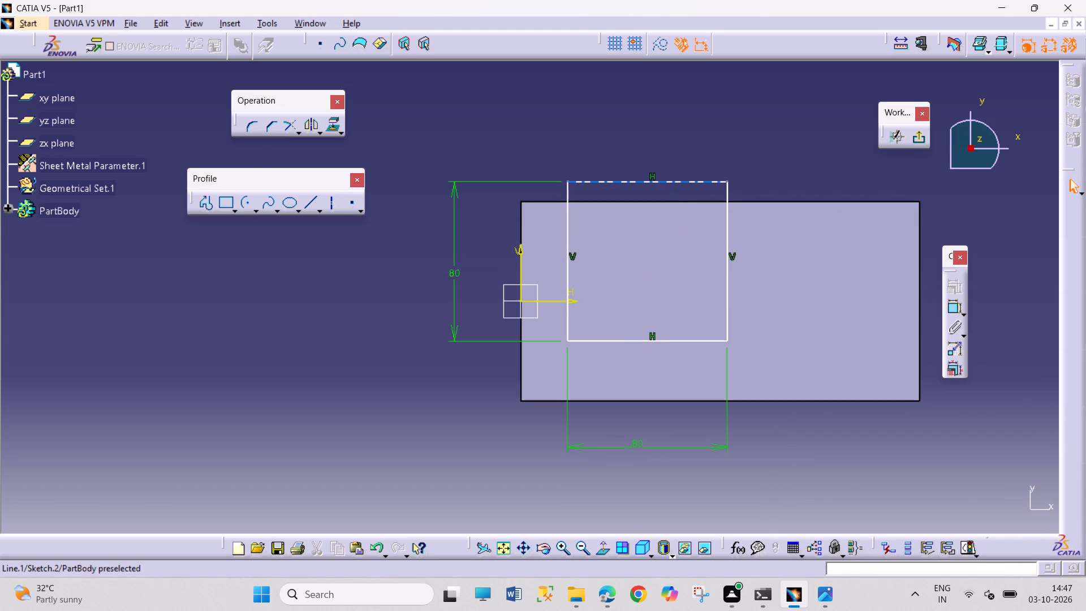
# Constrain the 80 mm square's two horizontal edges to be symmetric about the sketch's horizontal axis.
pyautogui.click(681, 180)
pyautogui.keyDown('ctrl'); pyautogui.click(689, 341); pyautogui.keyUp('ctrl')
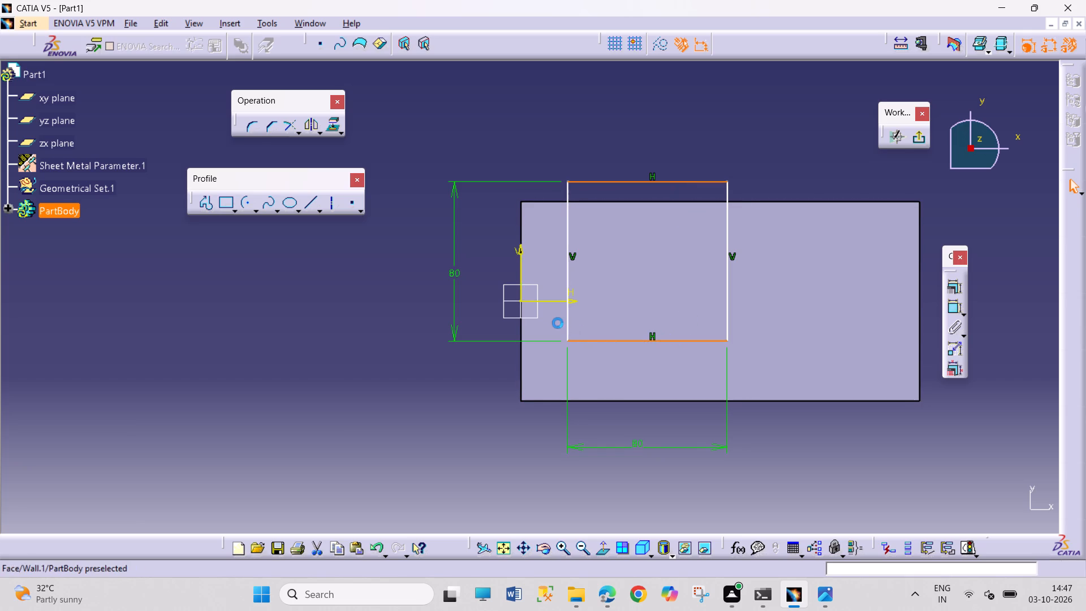
pyautogui.keyDown('ctrl'); pyautogui.click(559, 302); pyautogui.keyUp('ctrl')
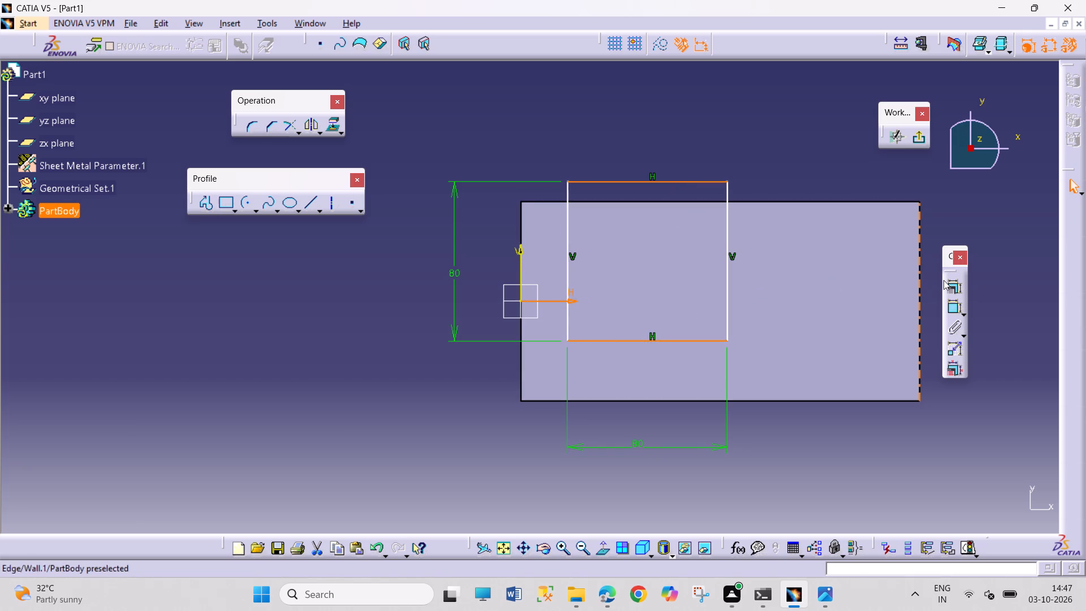
pyautogui.click(956, 283)
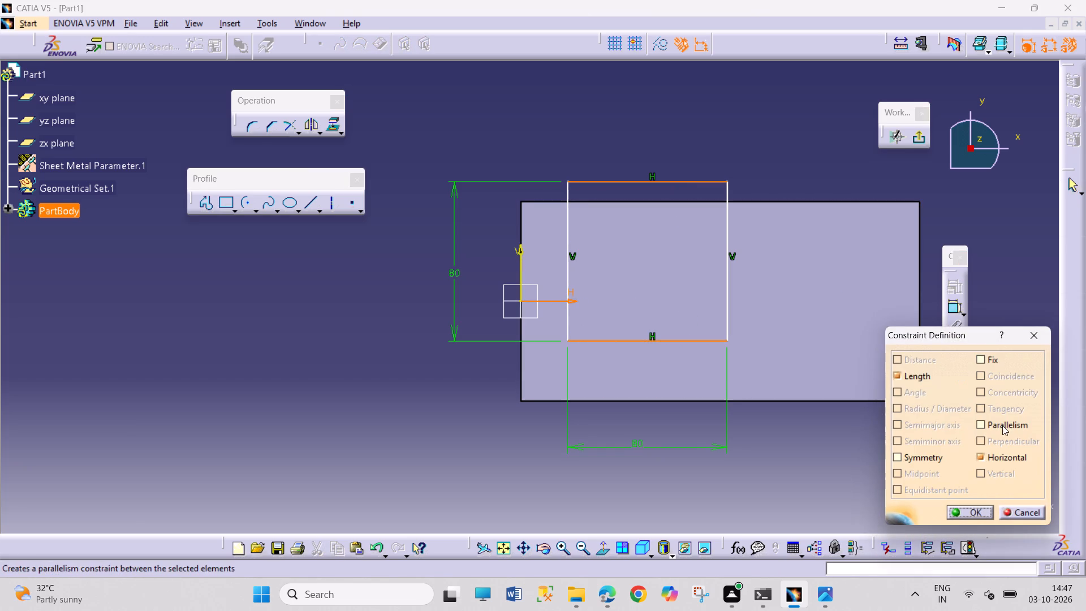
pyautogui.click(917, 459)
pyautogui.click(953, 510)
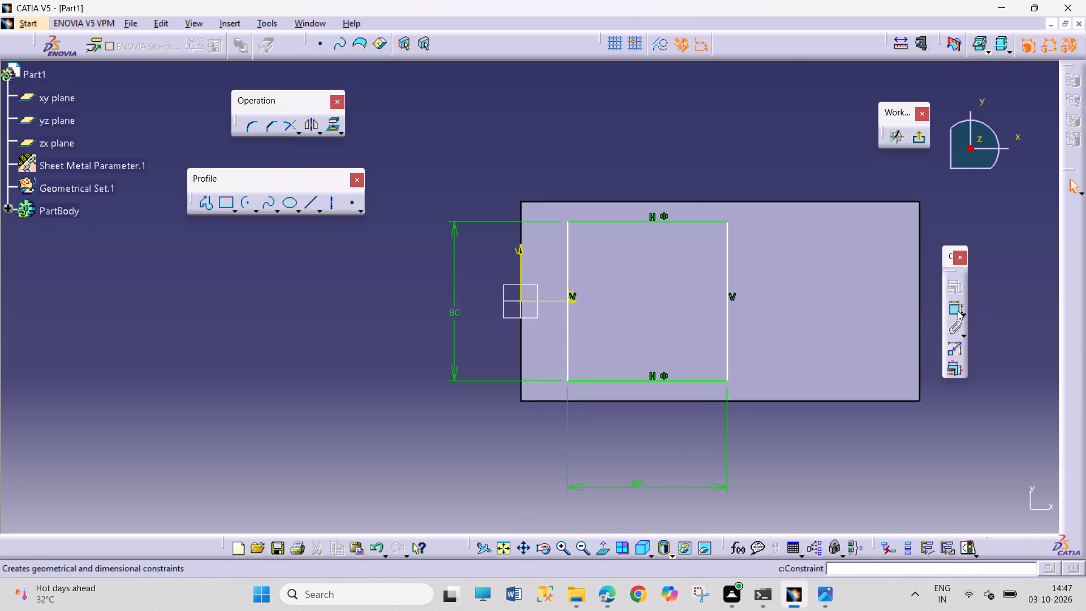
# Dimension the square's vertical edge nearest the origin 2.75 mm from the wall's short edge and exit the sketch.
pyautogui.click(958, 311)
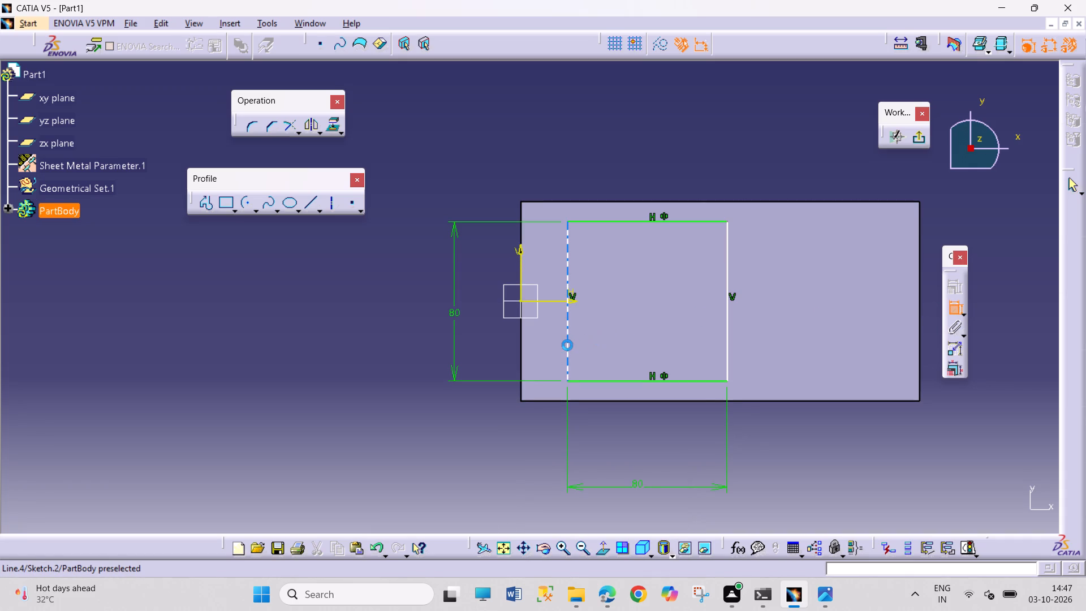
pyautogui.click(567, 345)
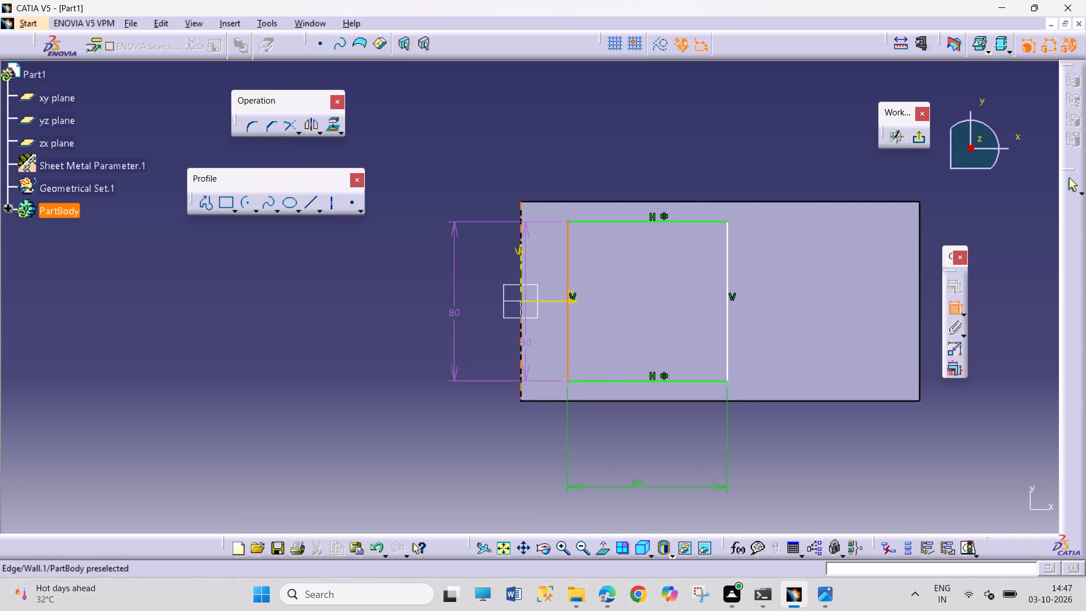
pyautogui.click(522, 346)
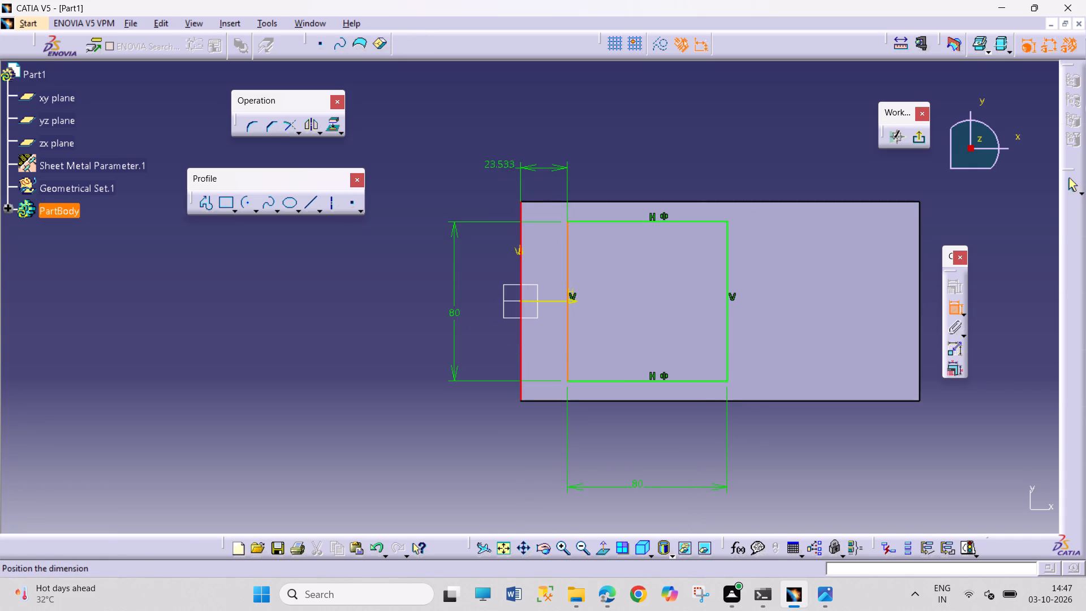
pyautogui.click(452, 167)
pyautogui.doubleClick(455, 161)
pyautogui.press('7')
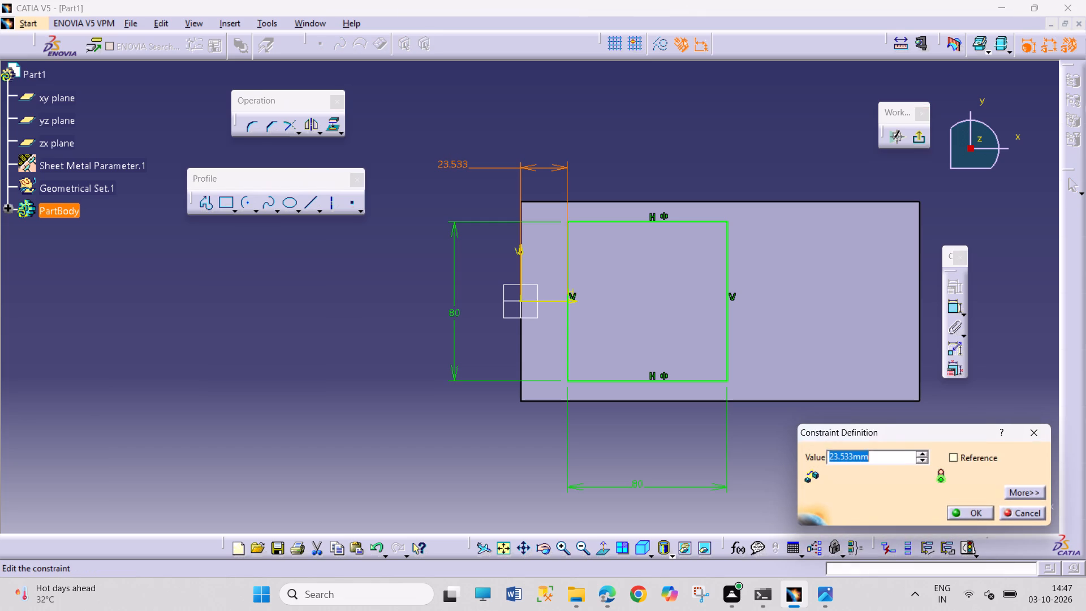
pyautogui.press('BackSpace')
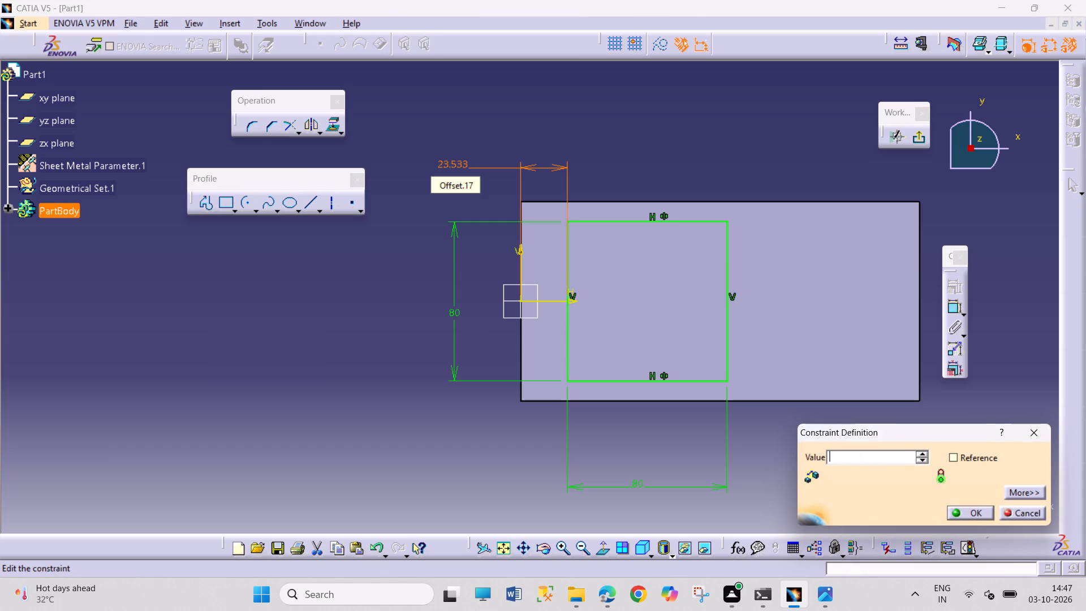
pyautogui.write('2.75')
pyautogui.press('Return')
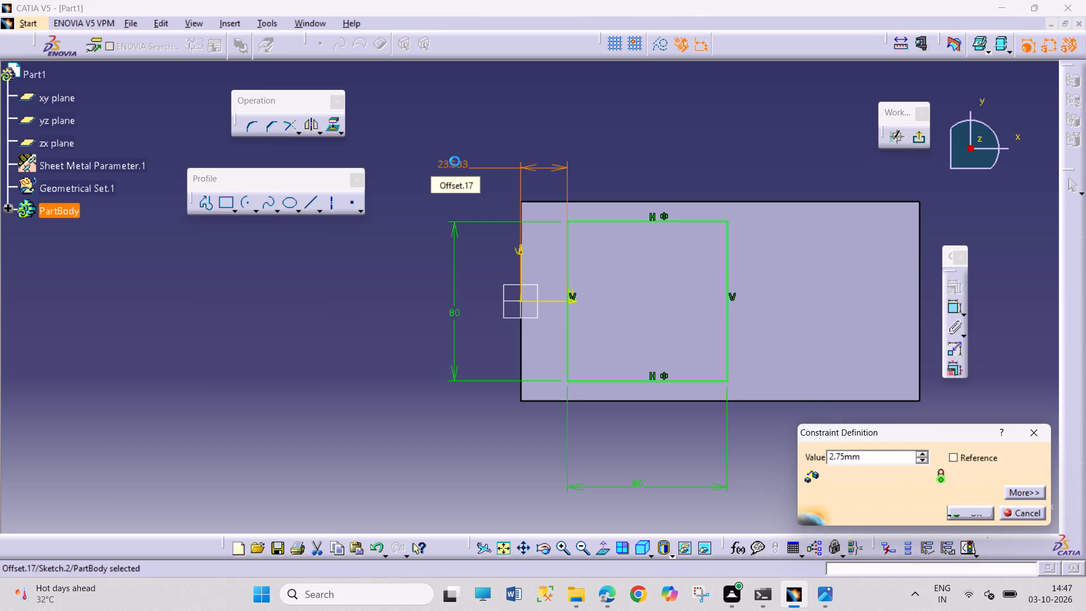
pyautogui.click(662, 166)
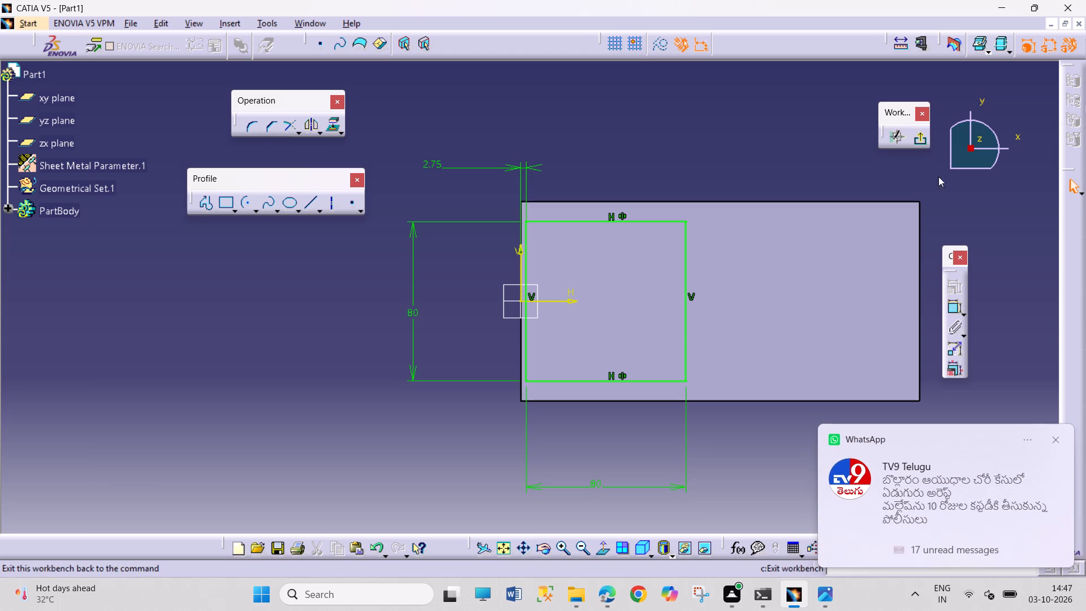
pyautogui.click(1056, 440)
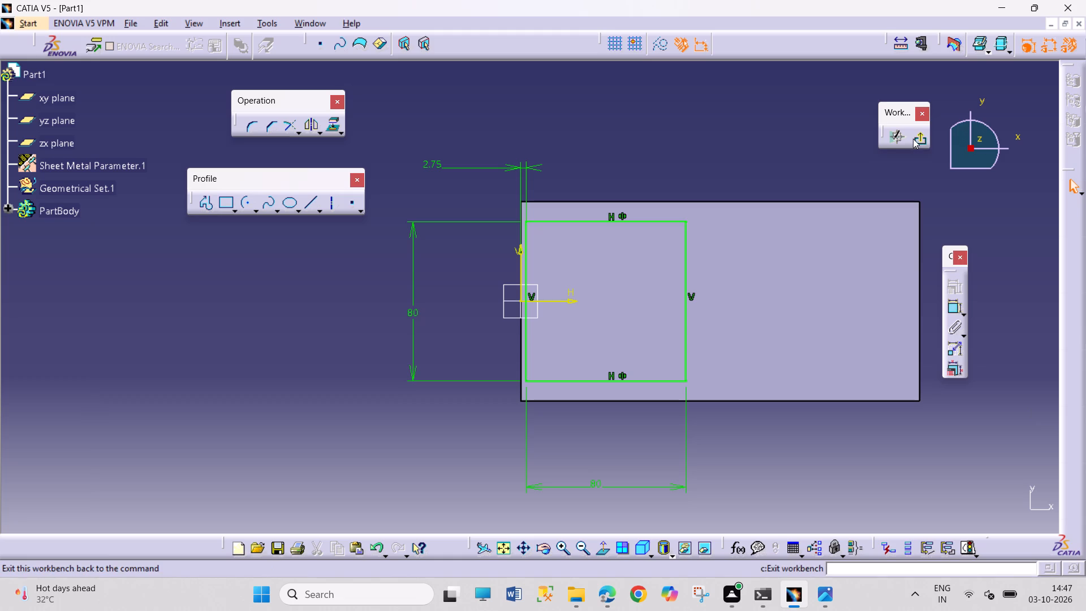
pyautogui.click(913, 139)
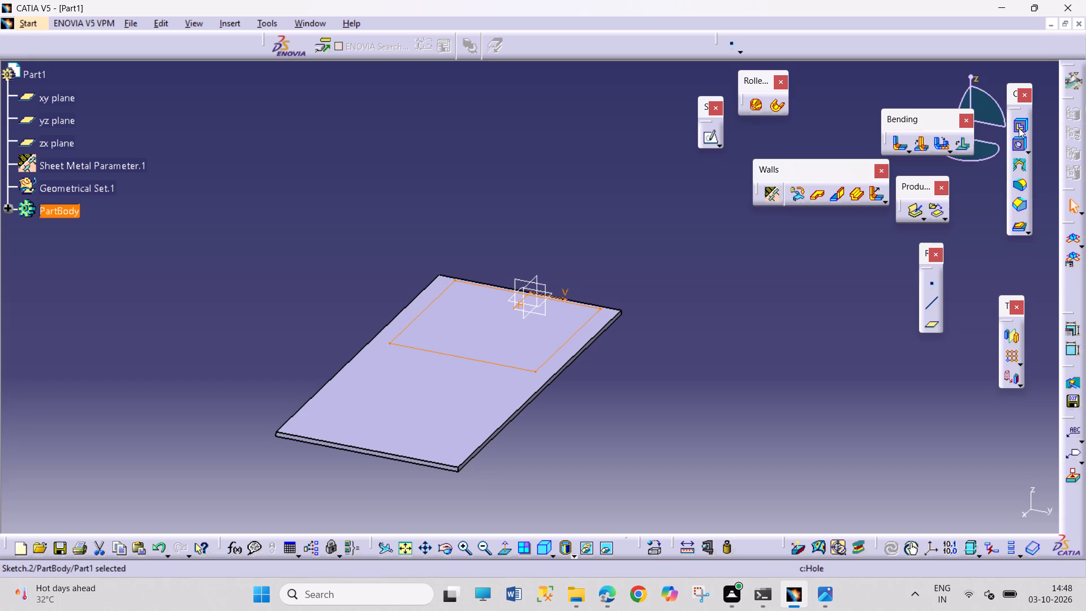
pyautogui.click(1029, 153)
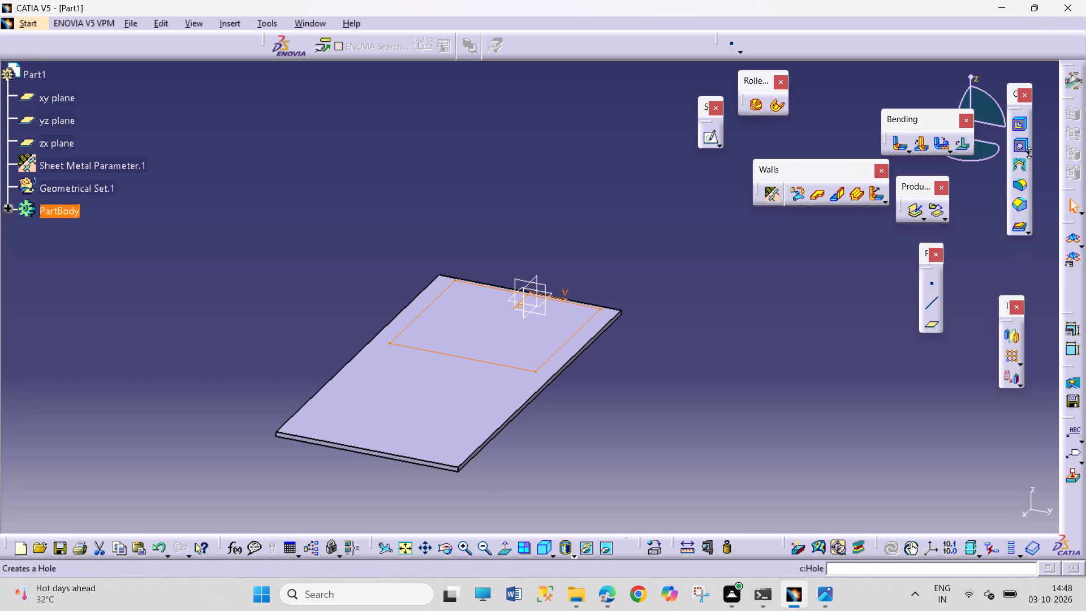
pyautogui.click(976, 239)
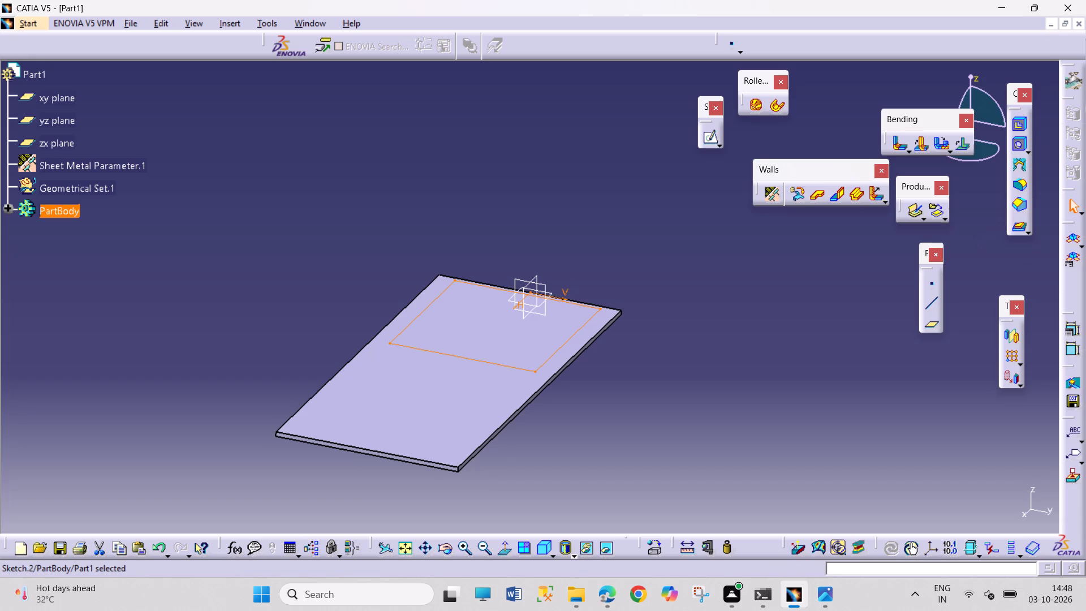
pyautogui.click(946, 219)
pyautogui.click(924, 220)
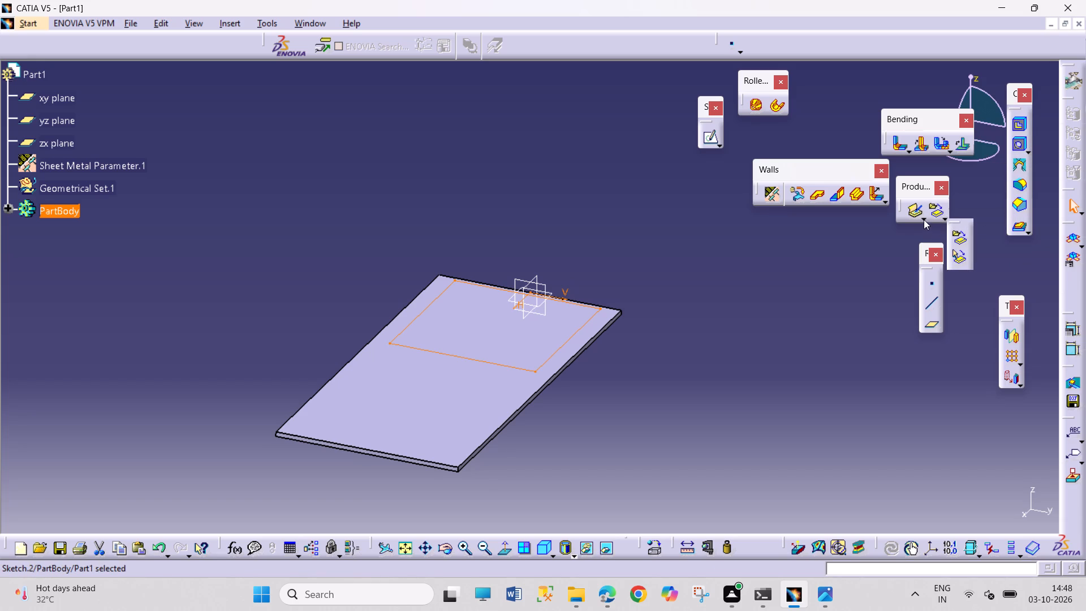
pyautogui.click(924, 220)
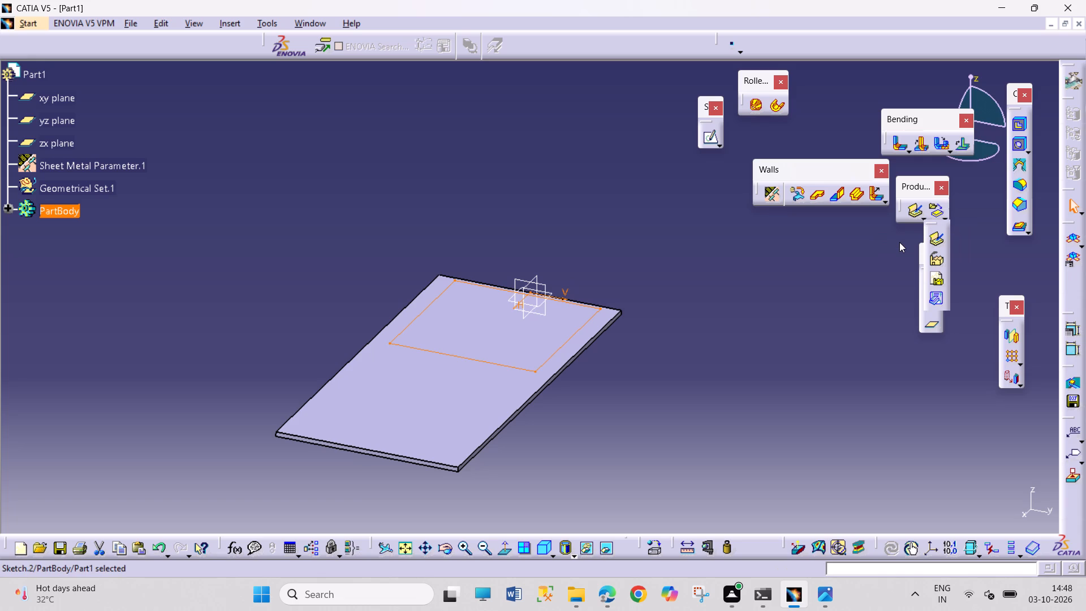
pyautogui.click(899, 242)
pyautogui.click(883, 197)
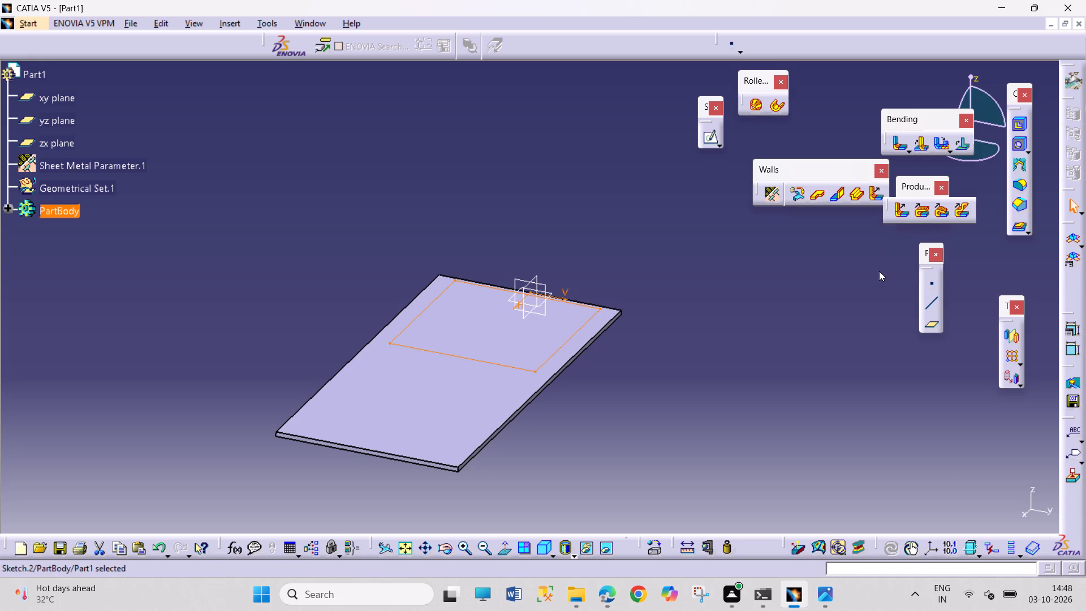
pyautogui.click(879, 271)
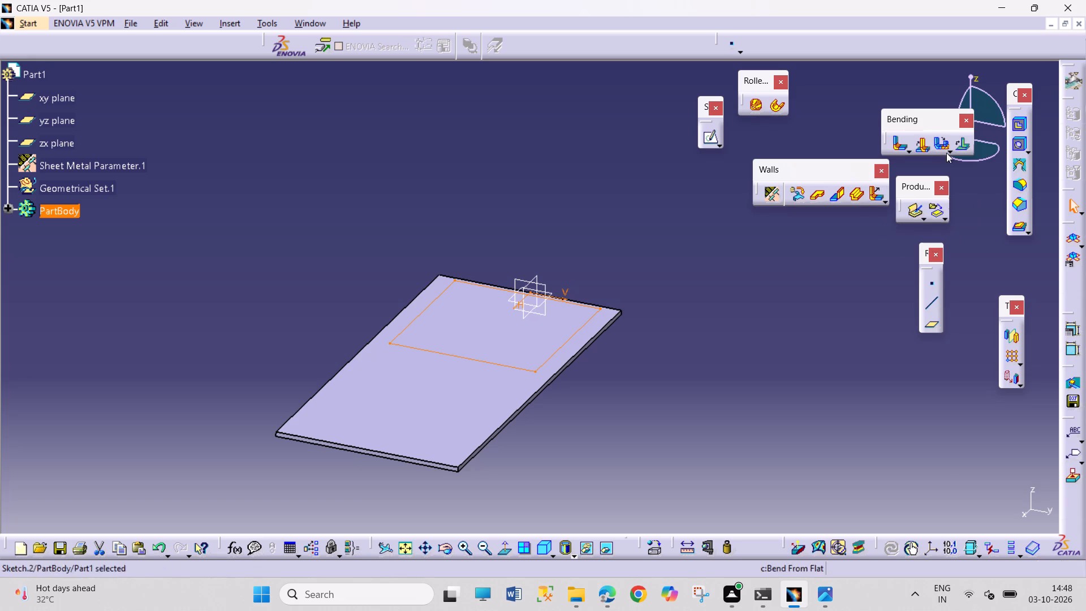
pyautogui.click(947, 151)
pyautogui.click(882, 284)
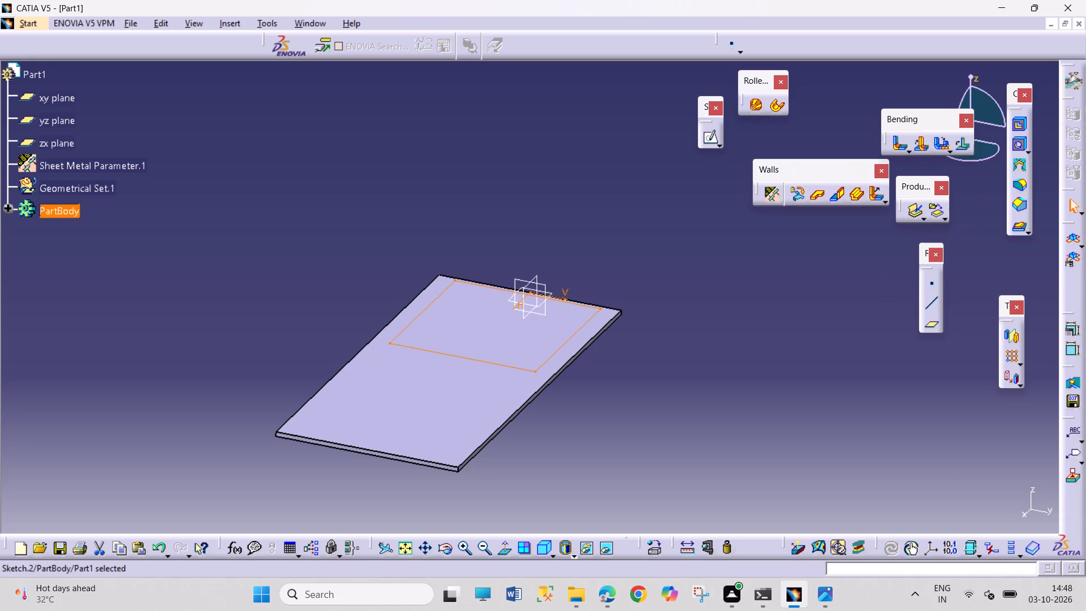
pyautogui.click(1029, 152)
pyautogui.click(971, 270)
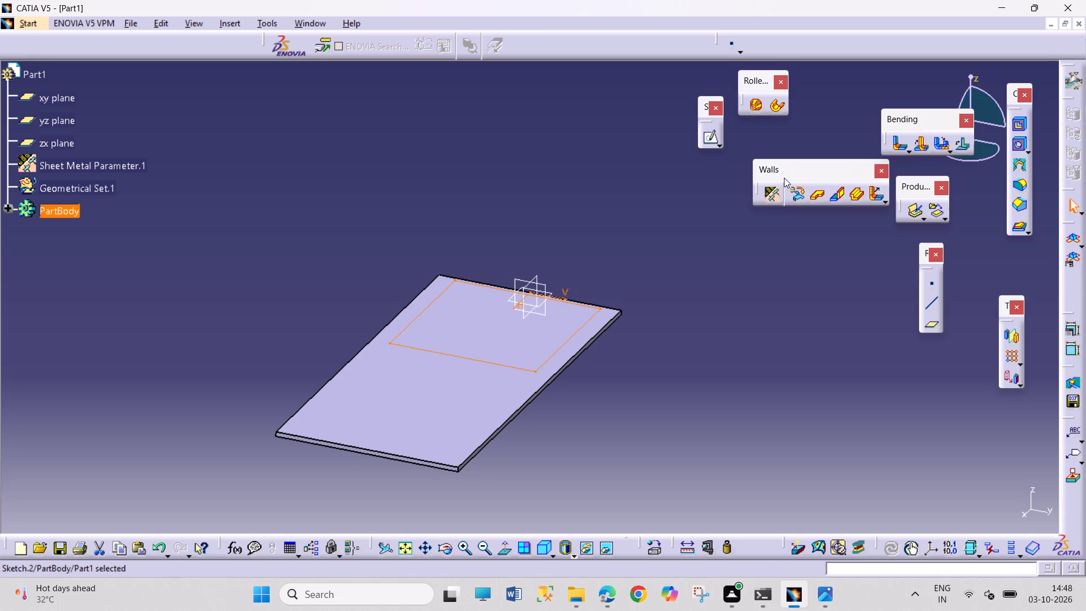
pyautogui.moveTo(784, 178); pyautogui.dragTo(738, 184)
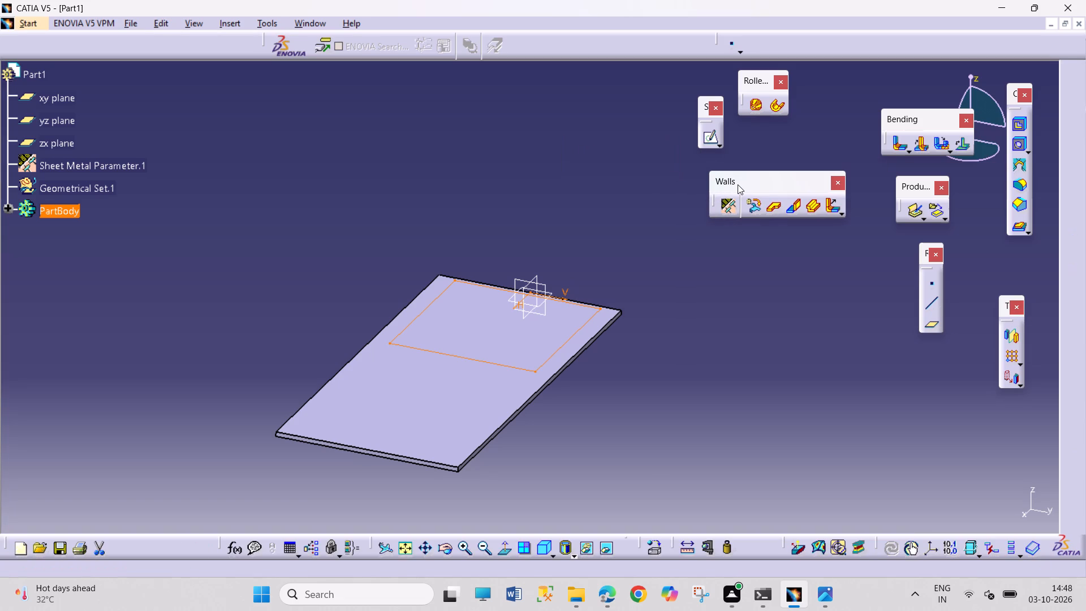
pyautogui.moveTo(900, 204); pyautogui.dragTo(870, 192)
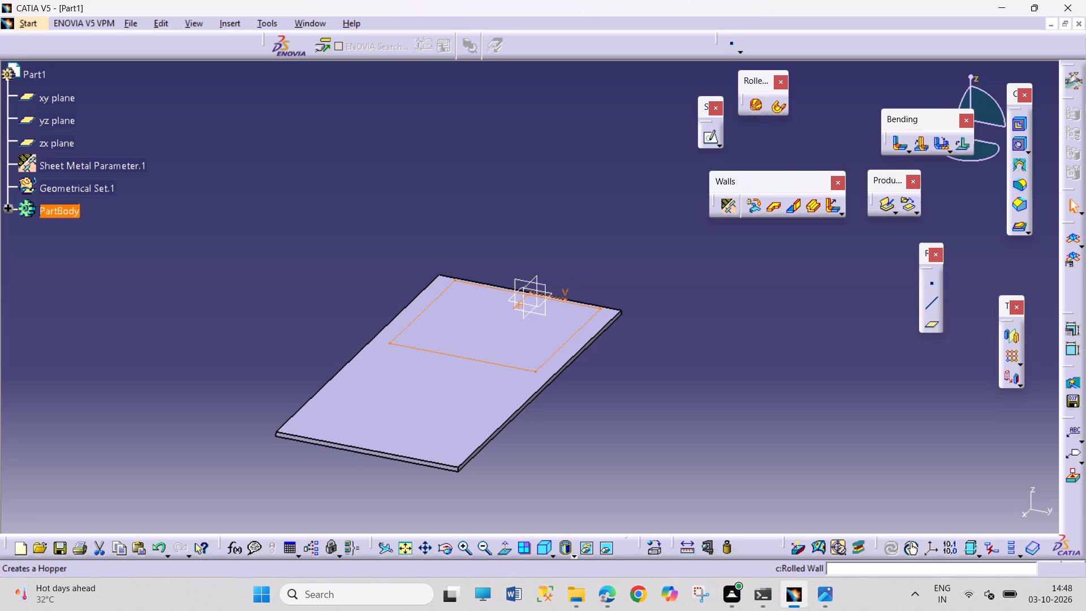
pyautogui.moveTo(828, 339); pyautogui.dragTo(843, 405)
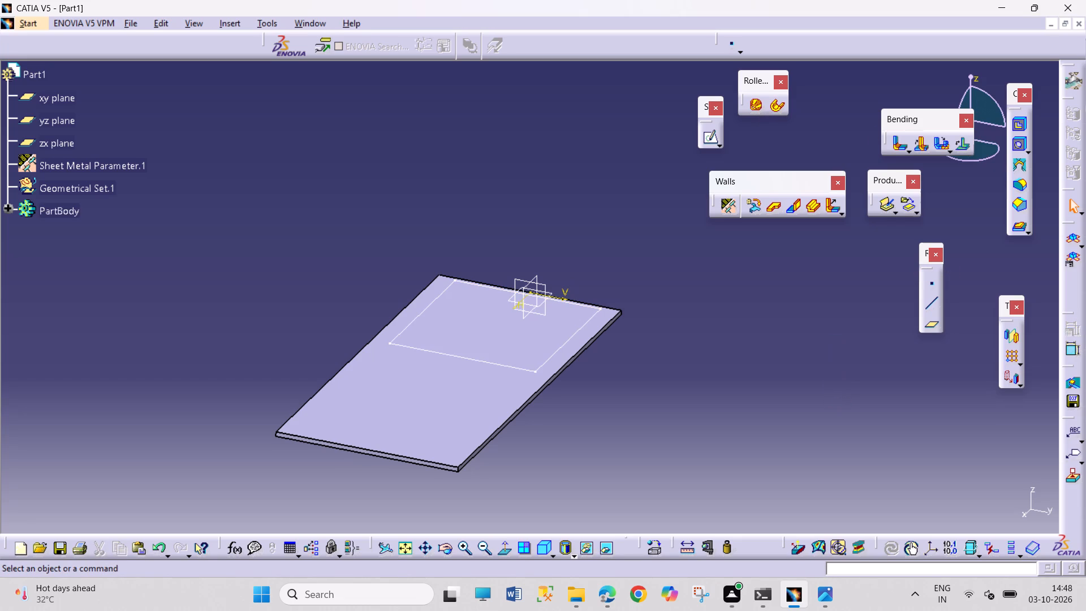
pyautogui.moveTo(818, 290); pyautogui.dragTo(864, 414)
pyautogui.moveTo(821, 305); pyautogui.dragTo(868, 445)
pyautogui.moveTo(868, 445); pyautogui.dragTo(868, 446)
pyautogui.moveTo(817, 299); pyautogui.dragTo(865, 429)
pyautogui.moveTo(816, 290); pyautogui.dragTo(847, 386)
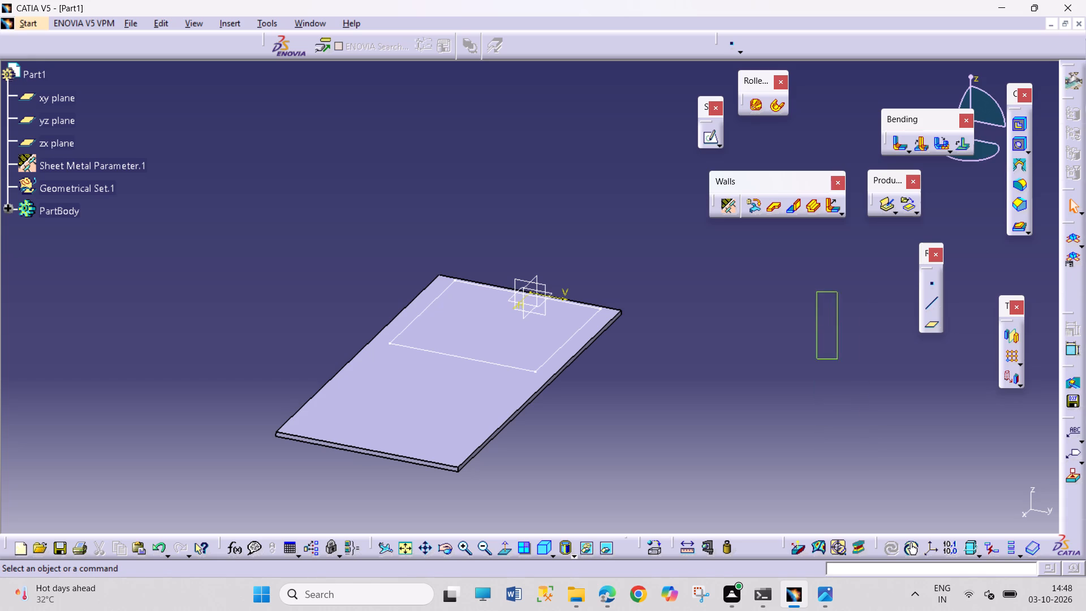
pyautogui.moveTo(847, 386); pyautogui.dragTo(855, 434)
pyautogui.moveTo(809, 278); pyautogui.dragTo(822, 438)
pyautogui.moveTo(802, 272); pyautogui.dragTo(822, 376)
# Start a surface stamp with the 80 mm square sketch as profile and set its height to 60 mm.
pyautogui.click(1029, 231)
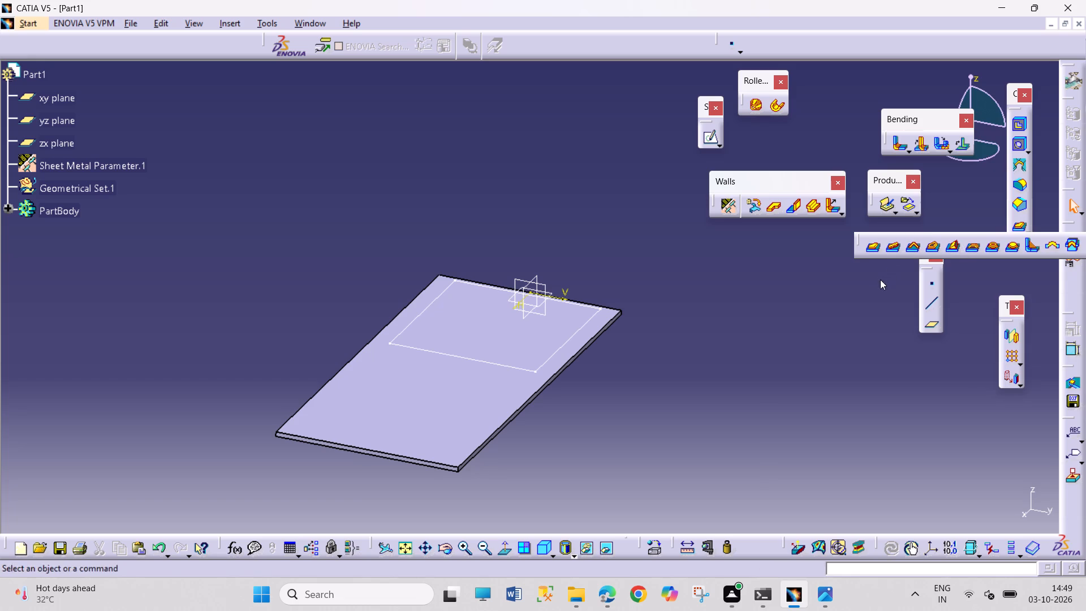
pyautogui.click(874, 246)
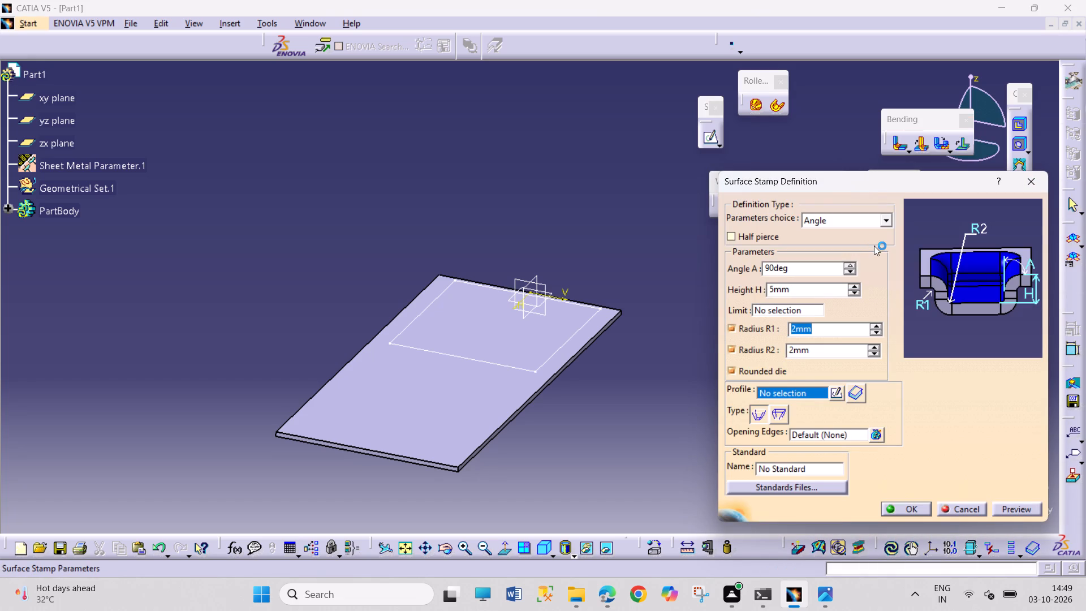
pyautogui.click(580, 328)
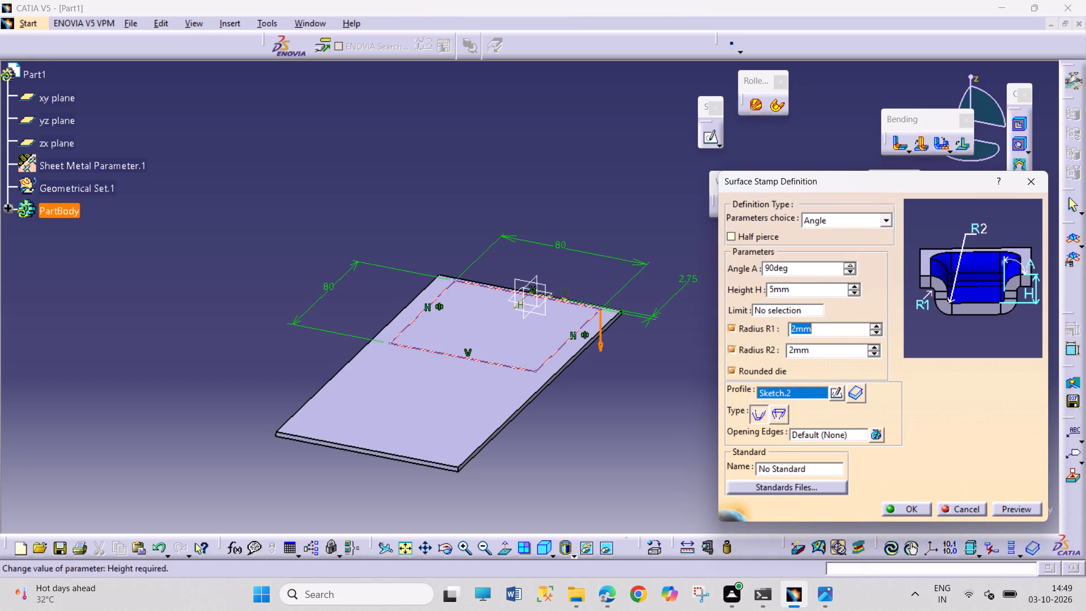
pyautogui.click(1016, 509)
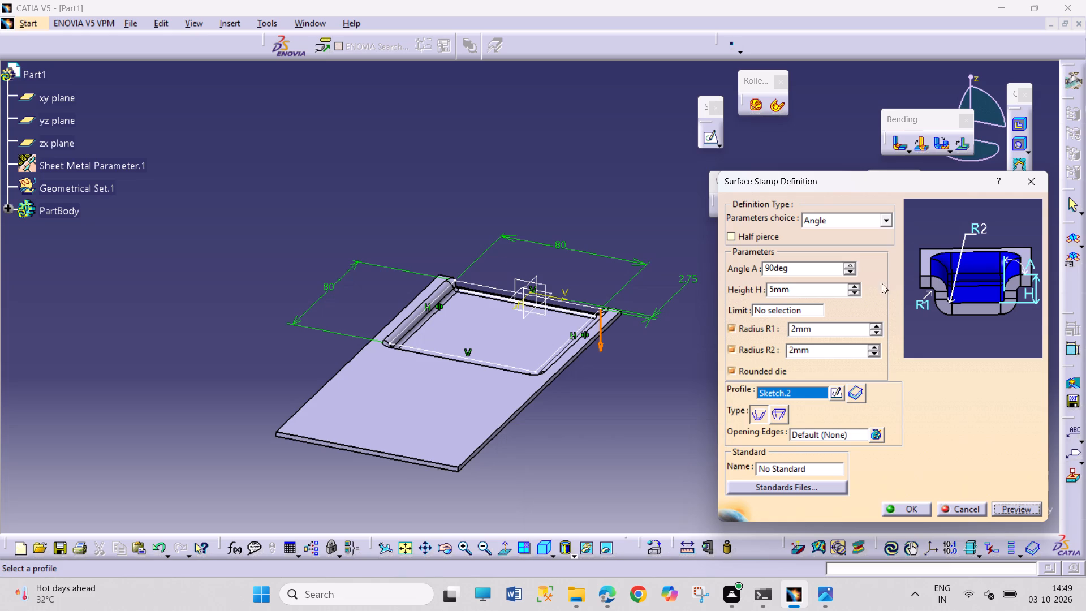
pyautogui.doubleClick(804, 289)
pyautogui.write('60')
pyautogui.press('Return')
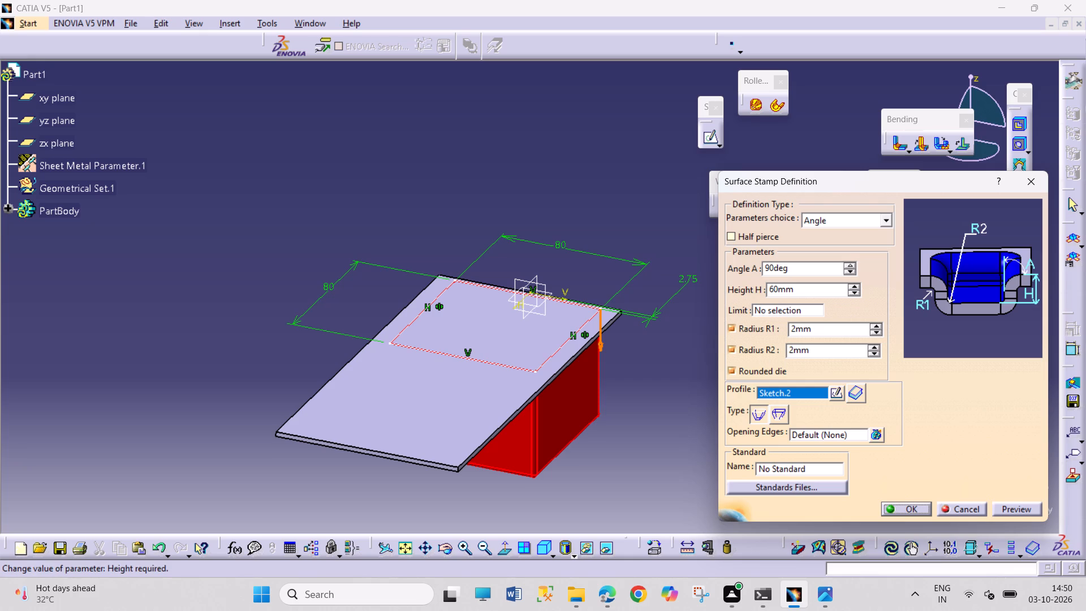
# Set the stamp's radii R1 and R2 to 0.2 mm, check the Exercise 4 drawing and create the stamp.
pyautogui.doubleClick(815, 334)
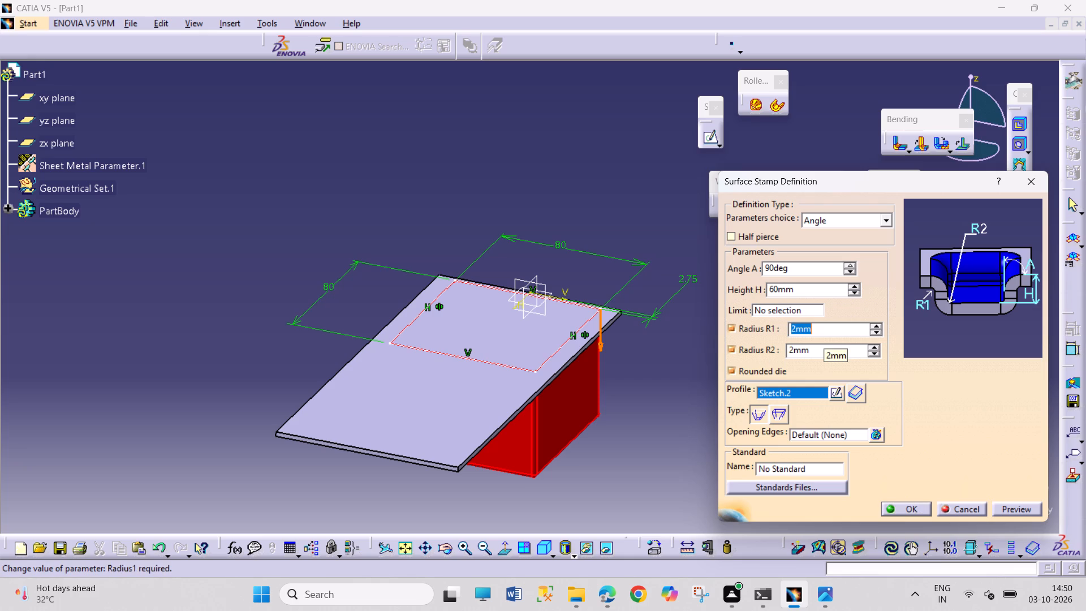
pyautogui.write('0.2')
pyautogui.press('Return')
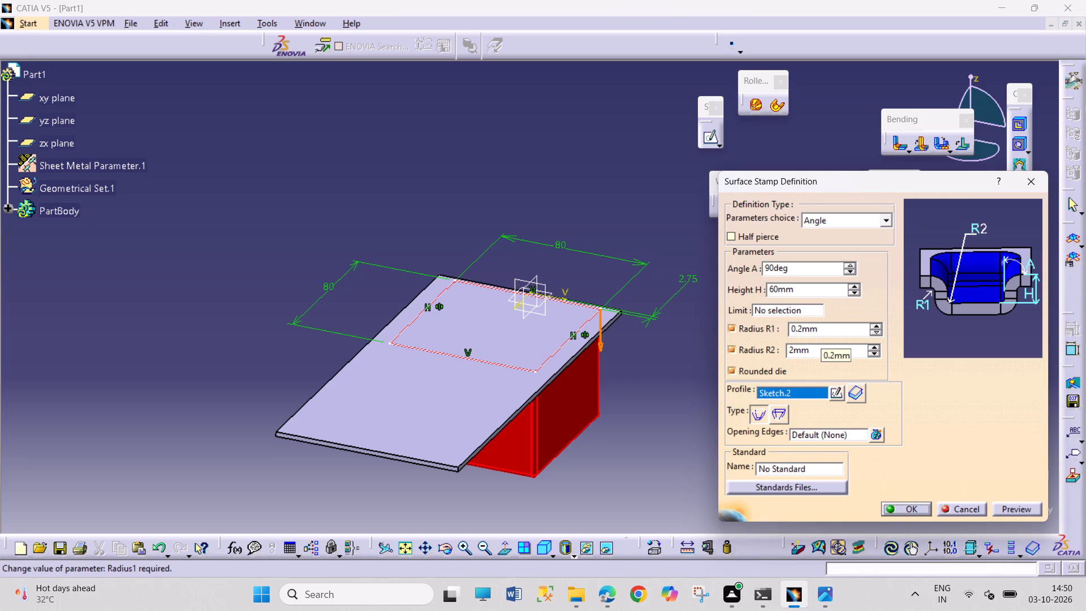
pyautogui.doubleClick(819, 352)
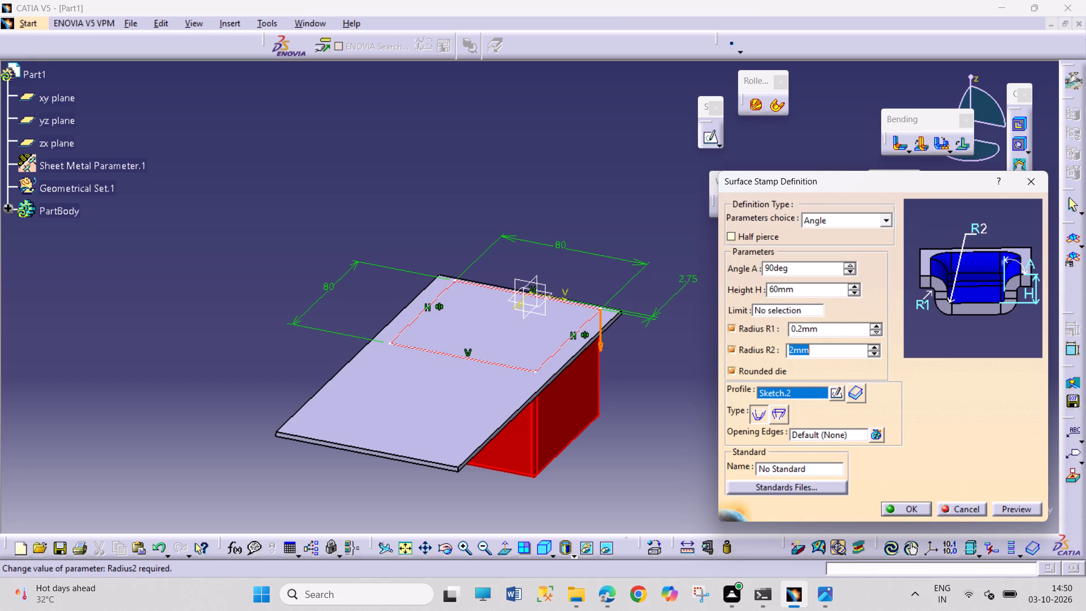
pyautogui.write('0.2')
pyautogui.press('Return')
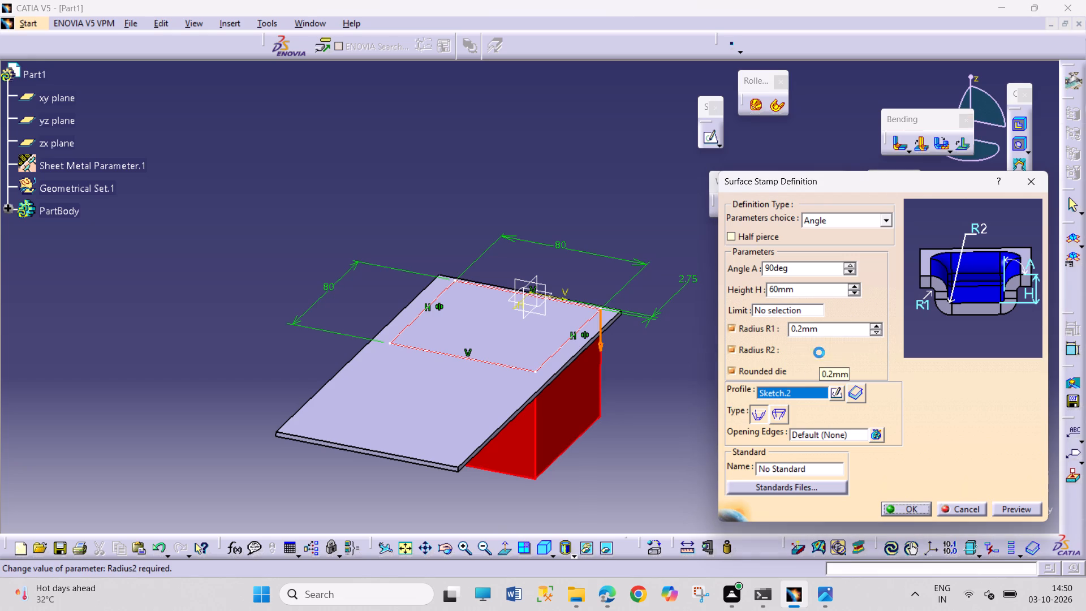
pyautogui.click(1011, 509)
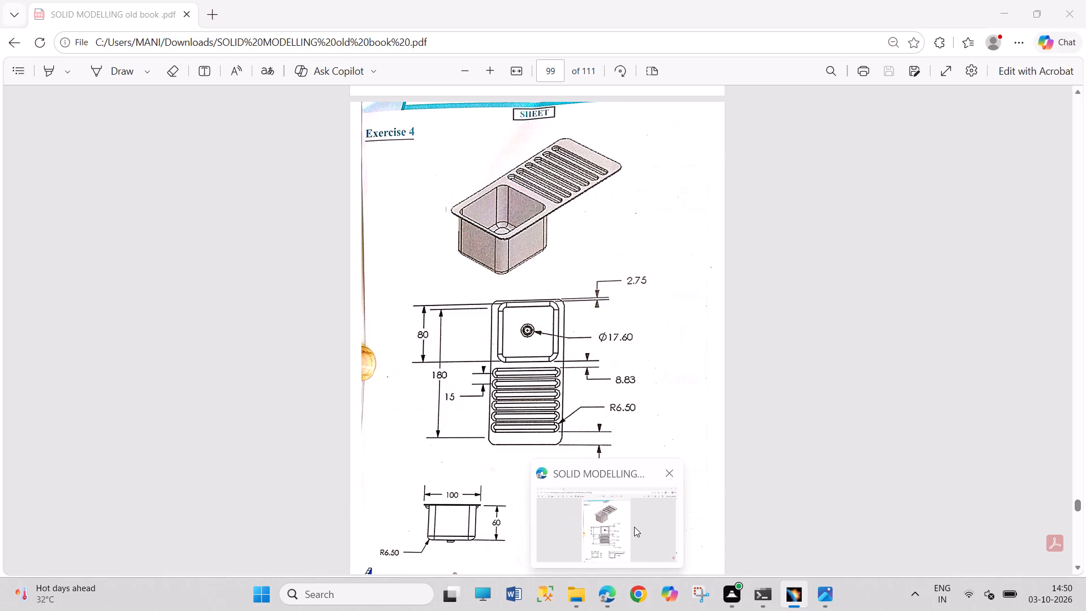
pyautogui.click(634, 526)
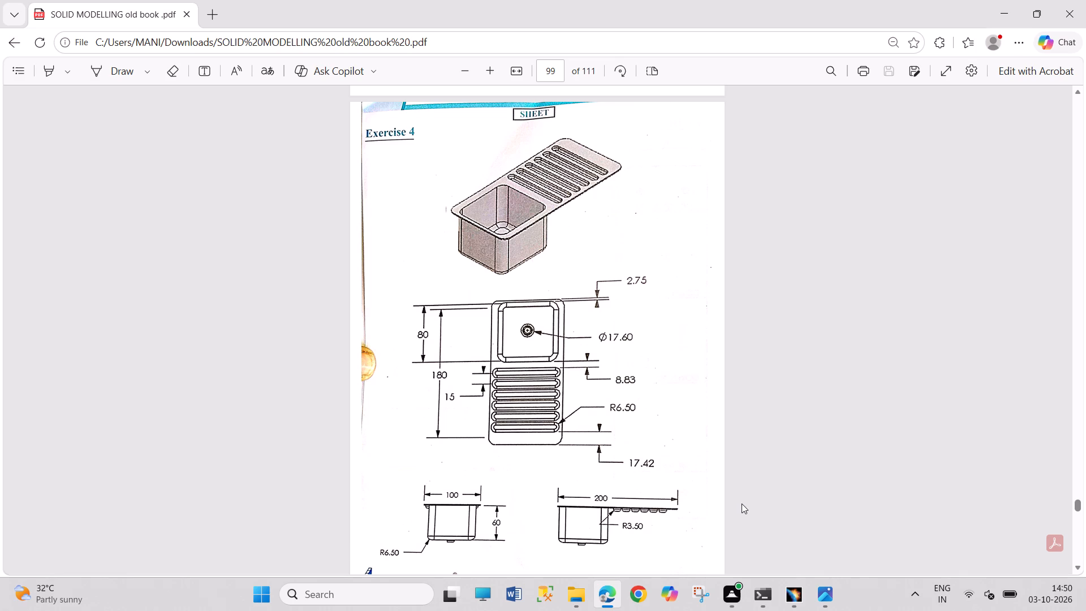
pyautogui.click(823, 589)
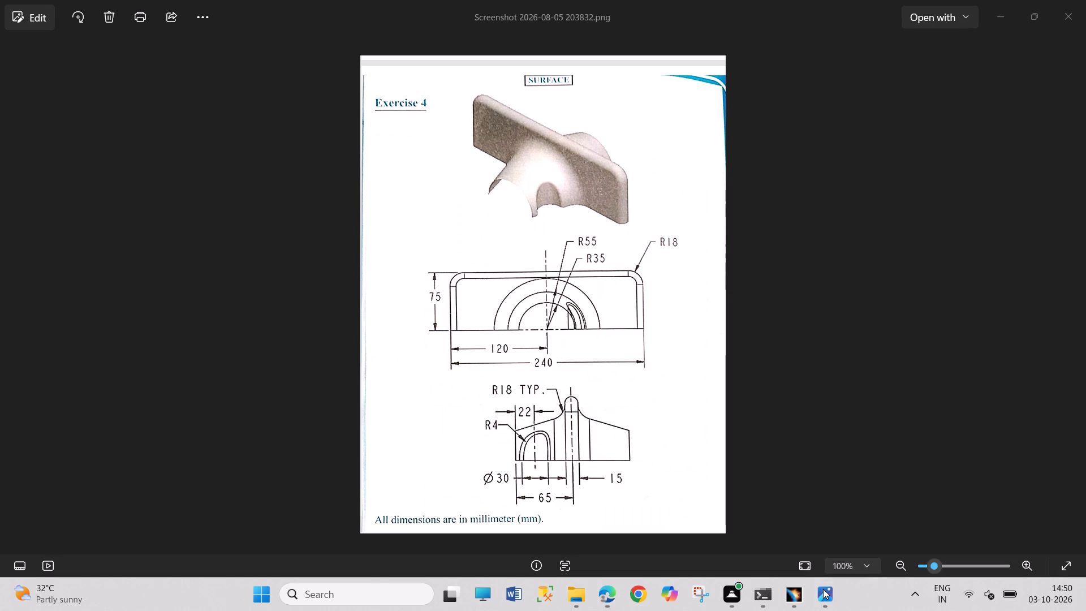
pyautogui.click(785, 596)
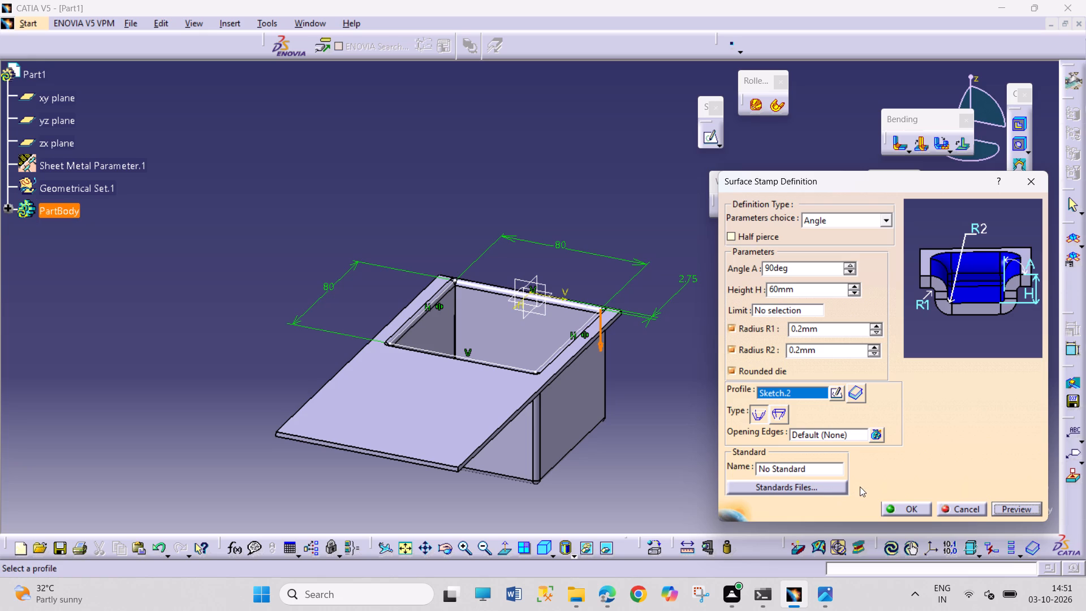
pyautogui.click(905, 507)
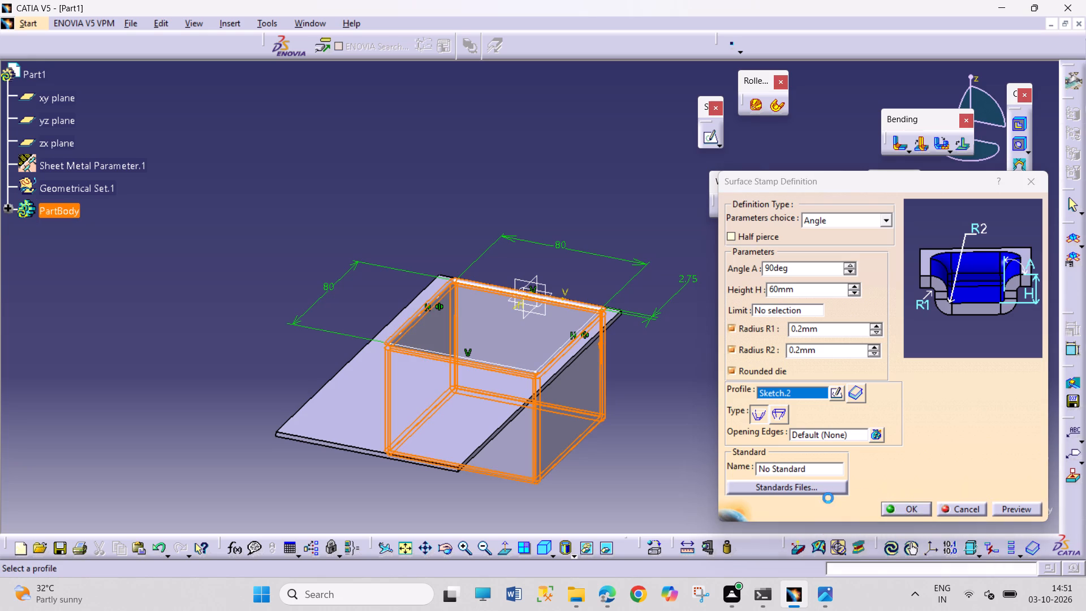
pyautogui.click(718, 482)
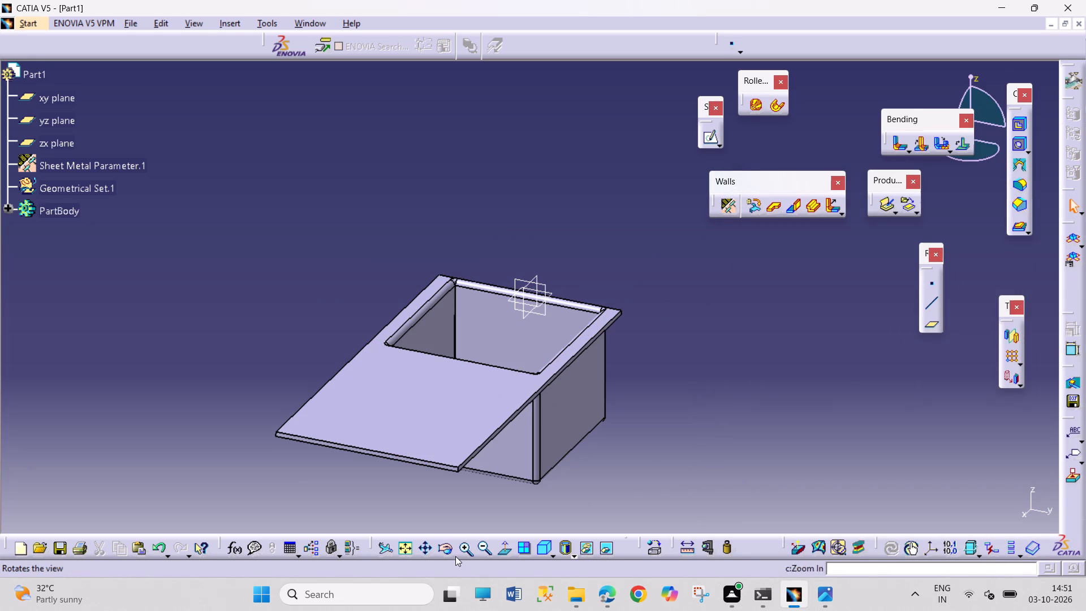
# Edit the stamp's sketch, setting the square's offset from the wall's short edge to 2.75+6.5 mm (9.25 mm), and exit the sketch.
pyautogui.click(450, 552)
pyautogui.moveTo(279, 494); pyautogui.dragTo(628, 395)
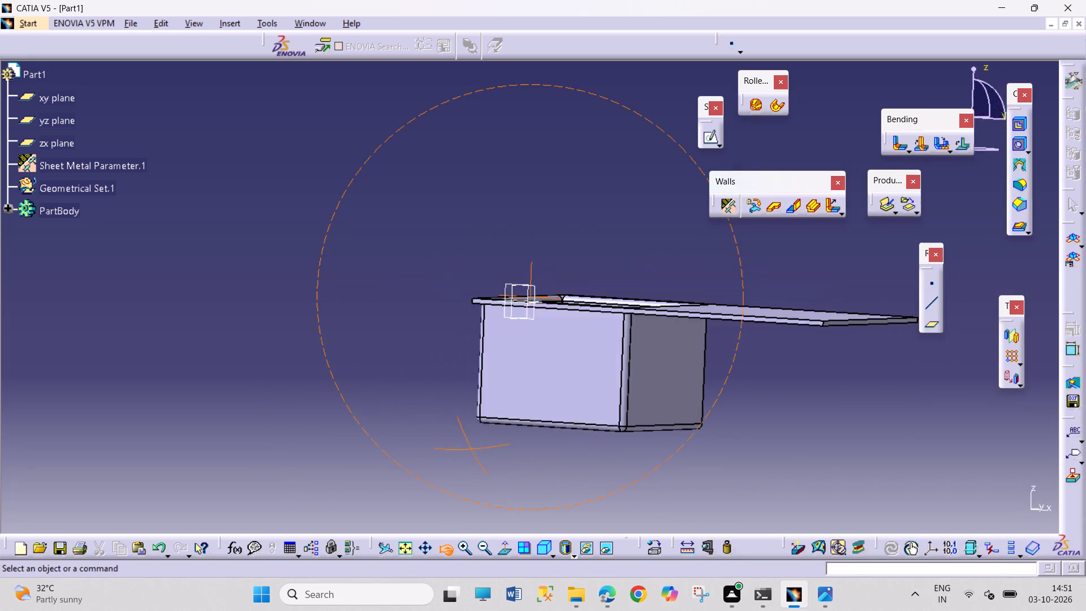
pyautogui.moveTo(628, 395); pyautogui.dragTo(111, 402)
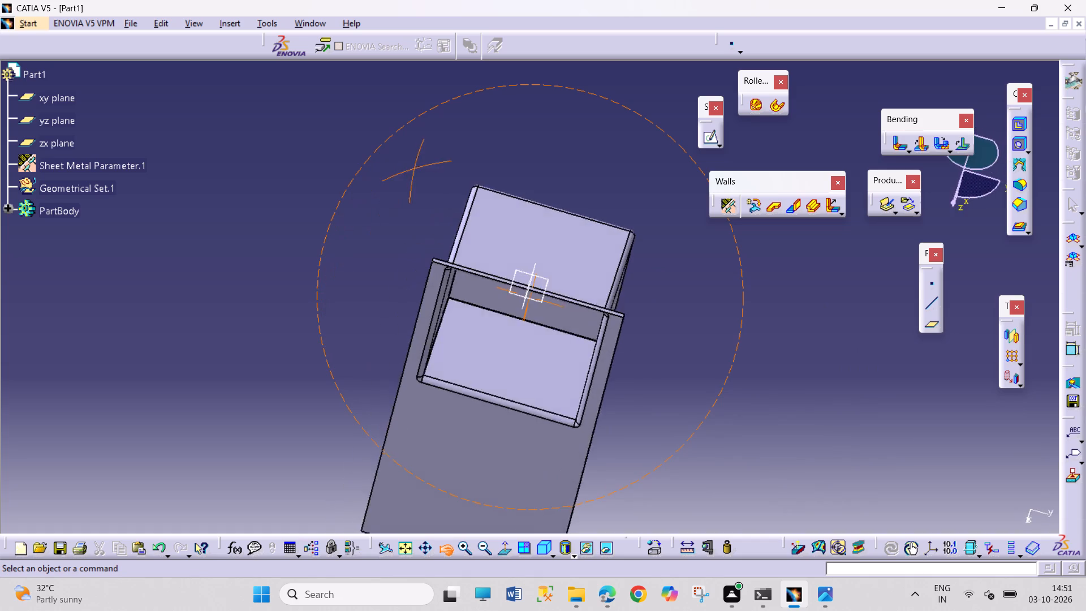
pyautogui.moveTo(111, 402); pyautogui.dragTo(464, 328)
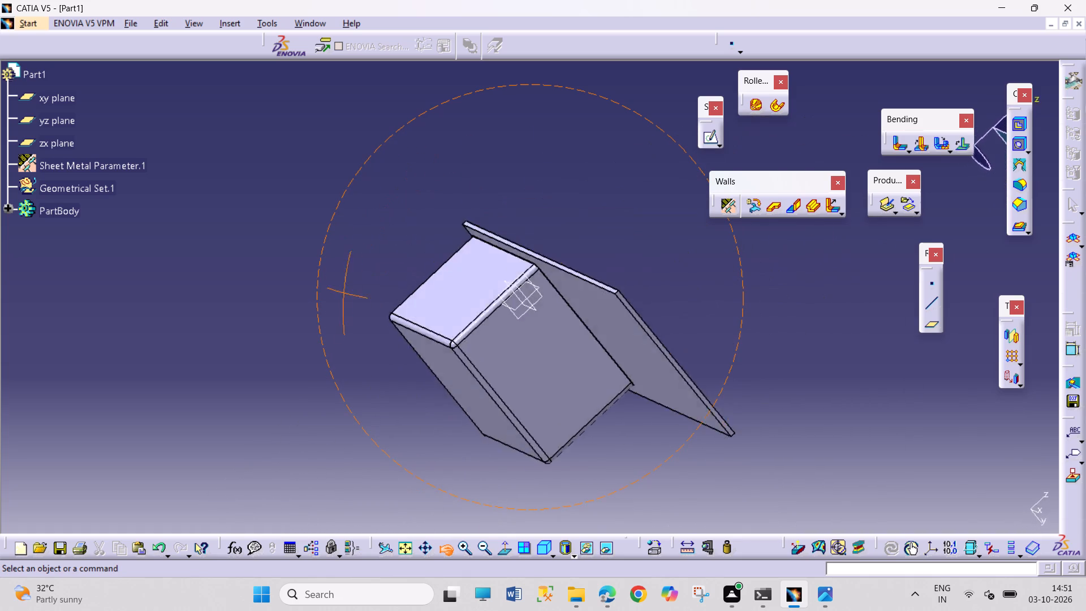
pyautogui.moveTo(464, 328); pyautogui.dragTo(388, 543)
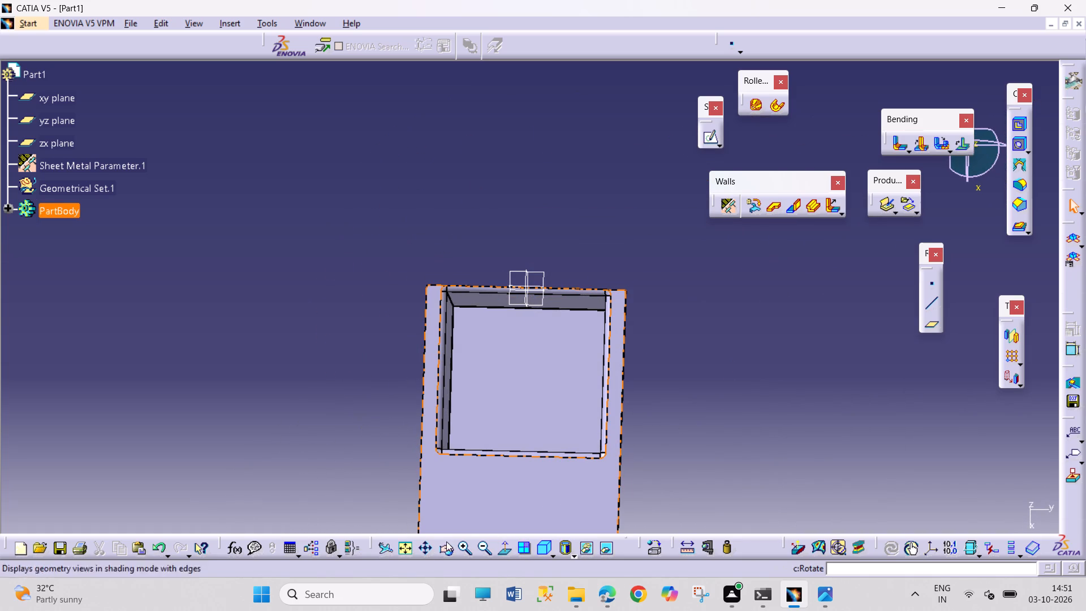
pyautogui.click(7, 209)
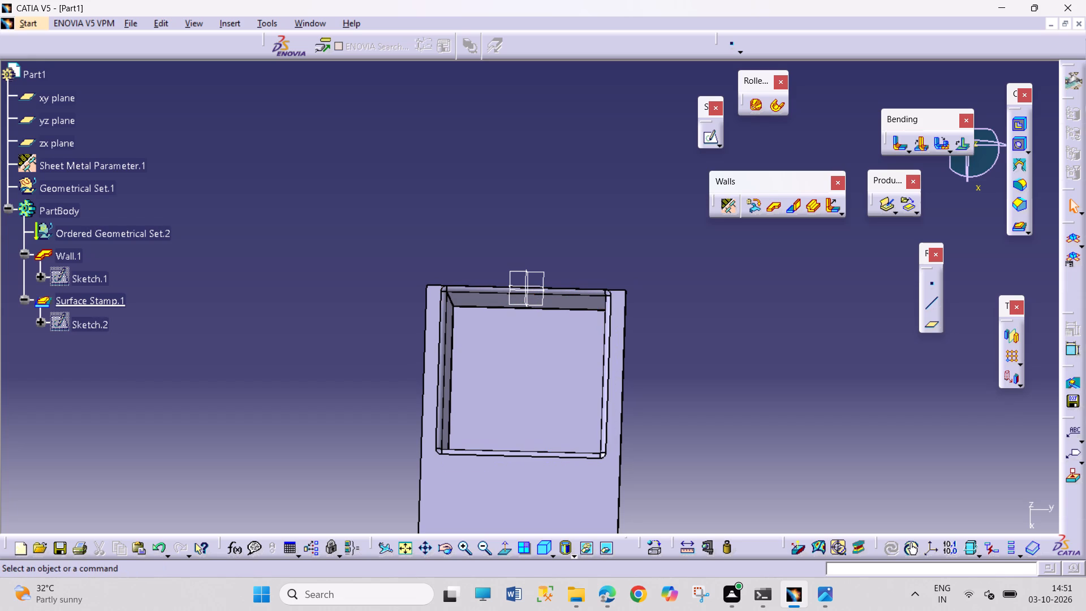
pyautogui.doubleClick(64, 321)
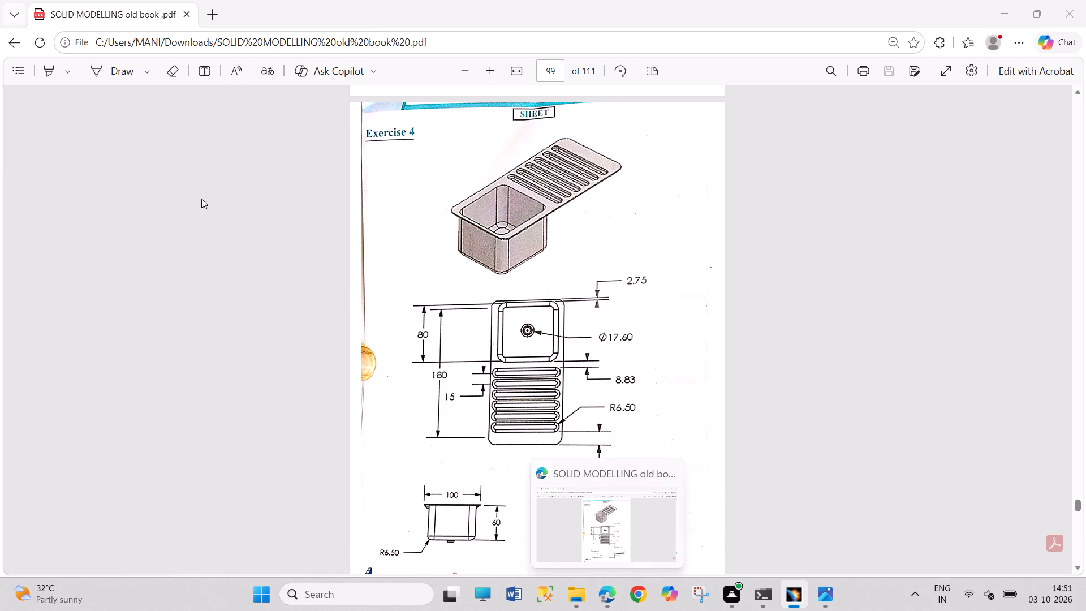
pyautogui.doubleClick(432, 169)
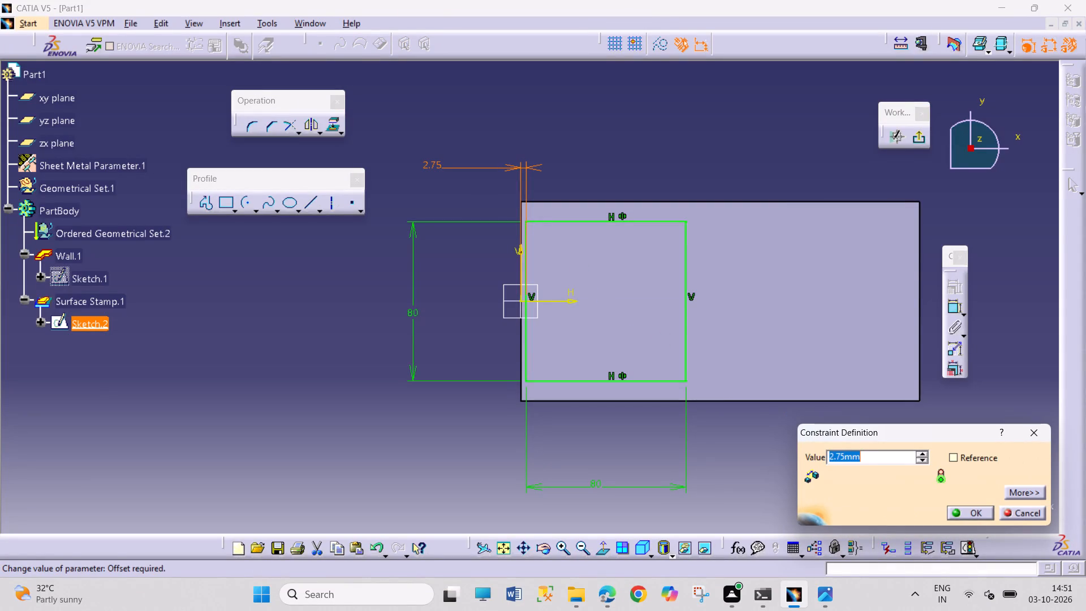
pyautogui.click(842, 455)
pyautogui.click(859, 458)
pyautogui.press('BackSpace')
pyautogui.press('BackSpace')
pyautogui.write('+6.5')
pyautogui.press('Return')
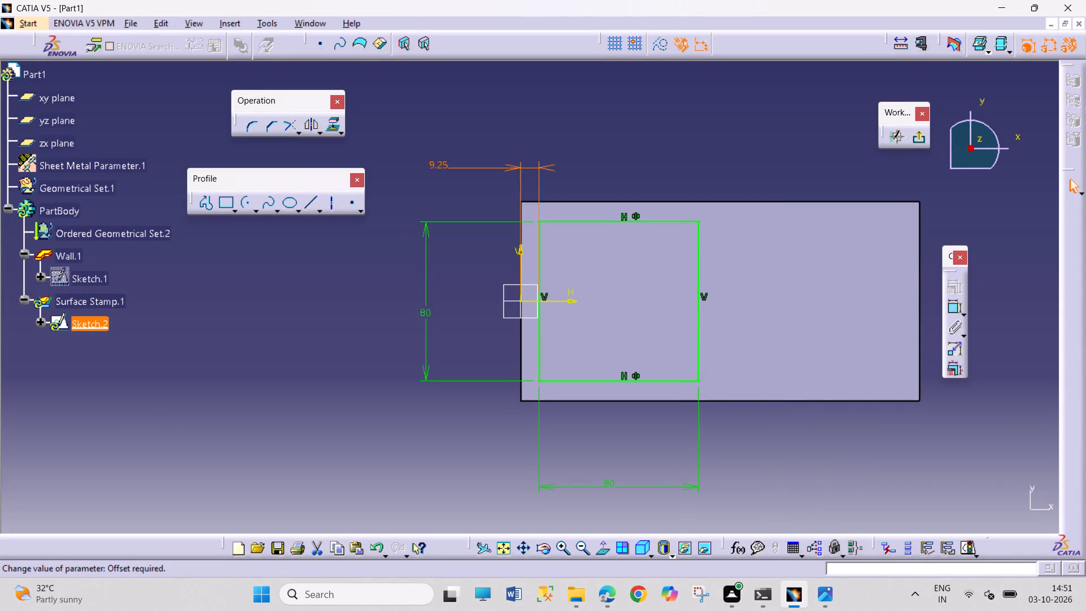
pyautogui.click(684, 141)
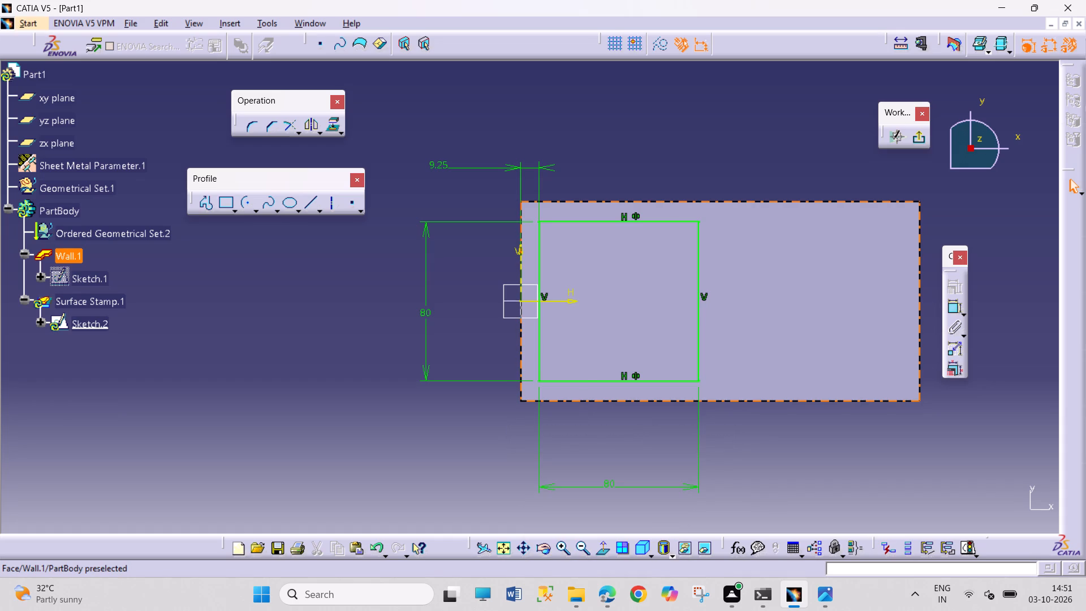
pyautogui.click(916, 134)
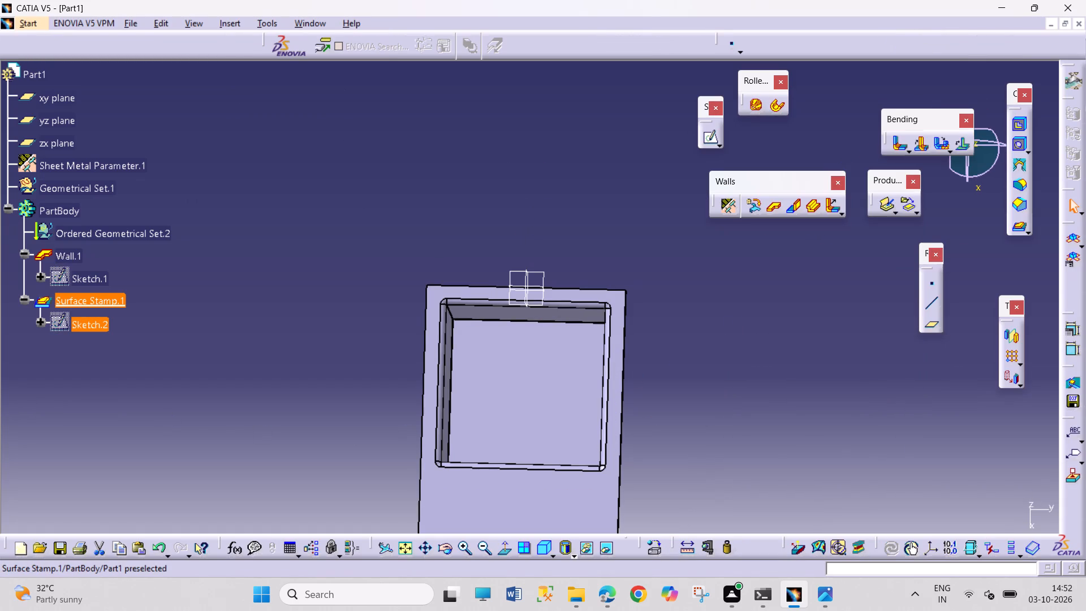
# Edit the surface stamp, setting both radii R1 and R2 to 6.5 mm.
pyautogui.doubleClick(57, 301)
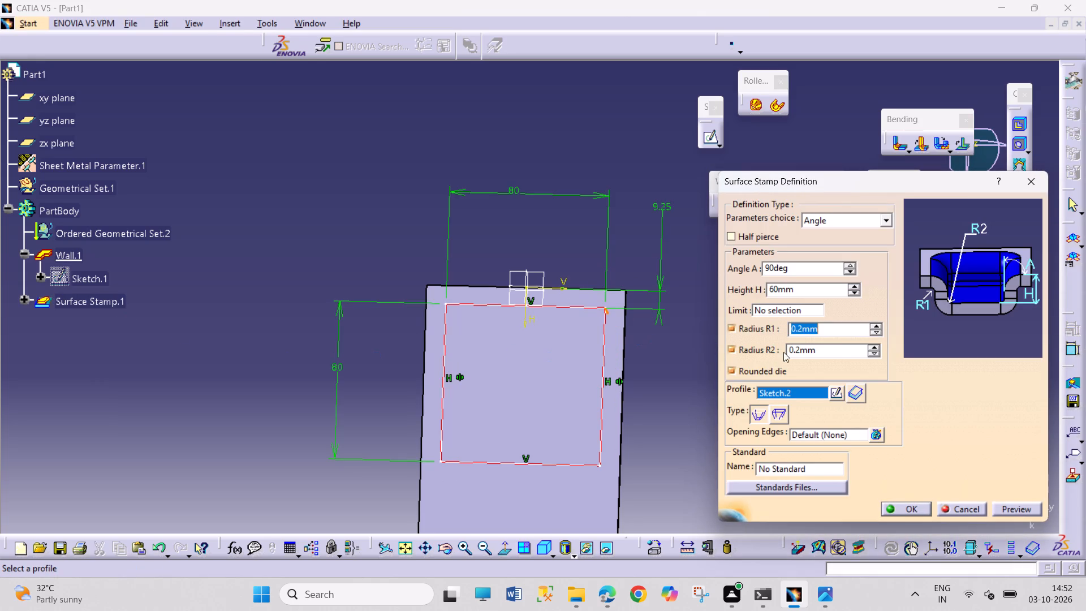
pyautogui.write('6.5')
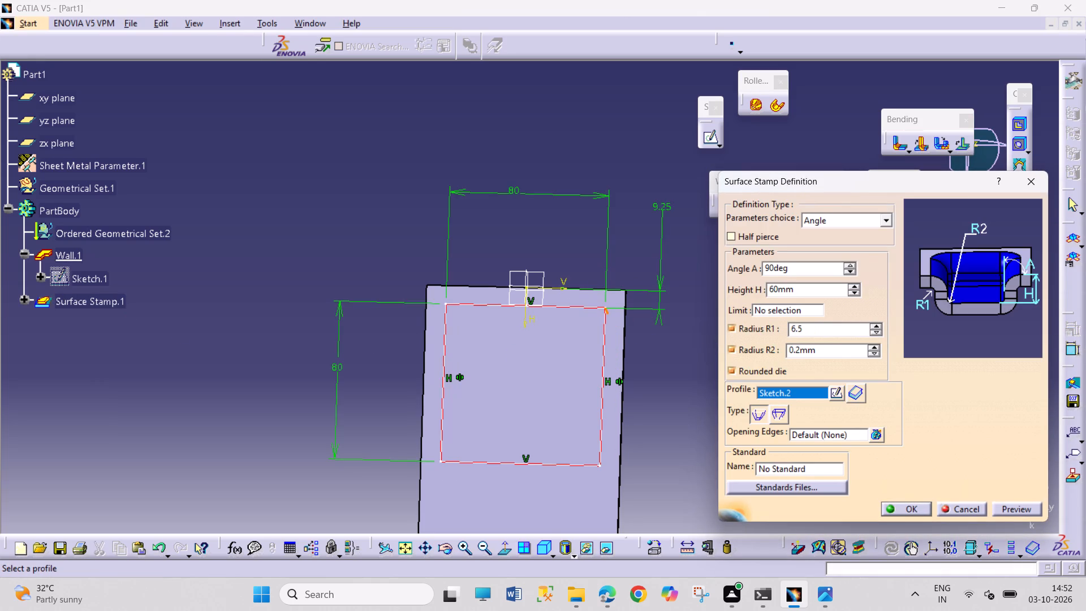
pyautogui.click(834, 356)
pyautogui.doubleClick(834, 356)
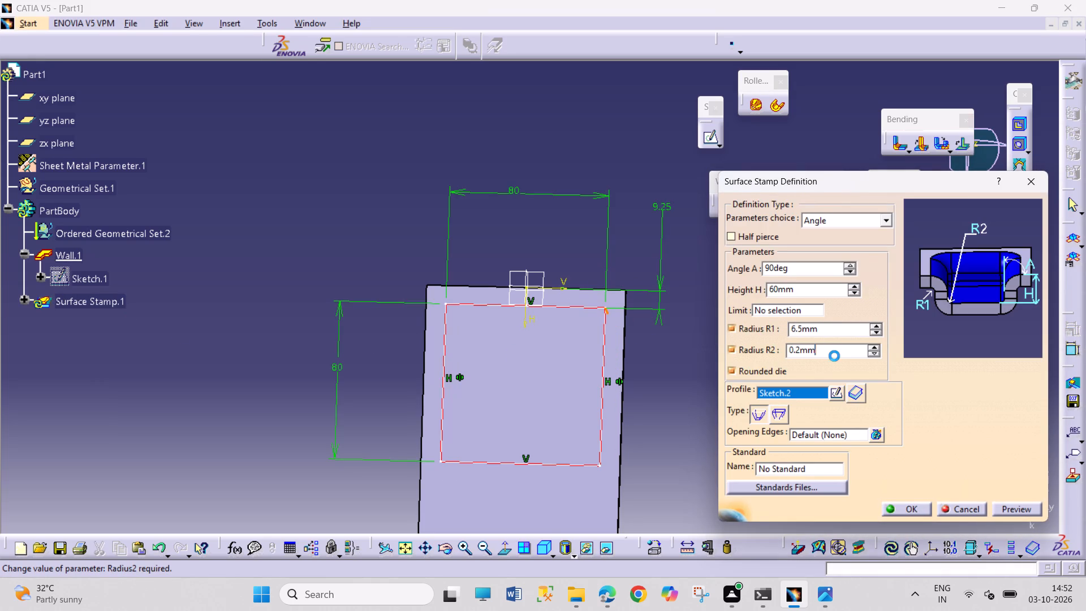
pyautogui.write('6.5')
pyautogui.press('Return')
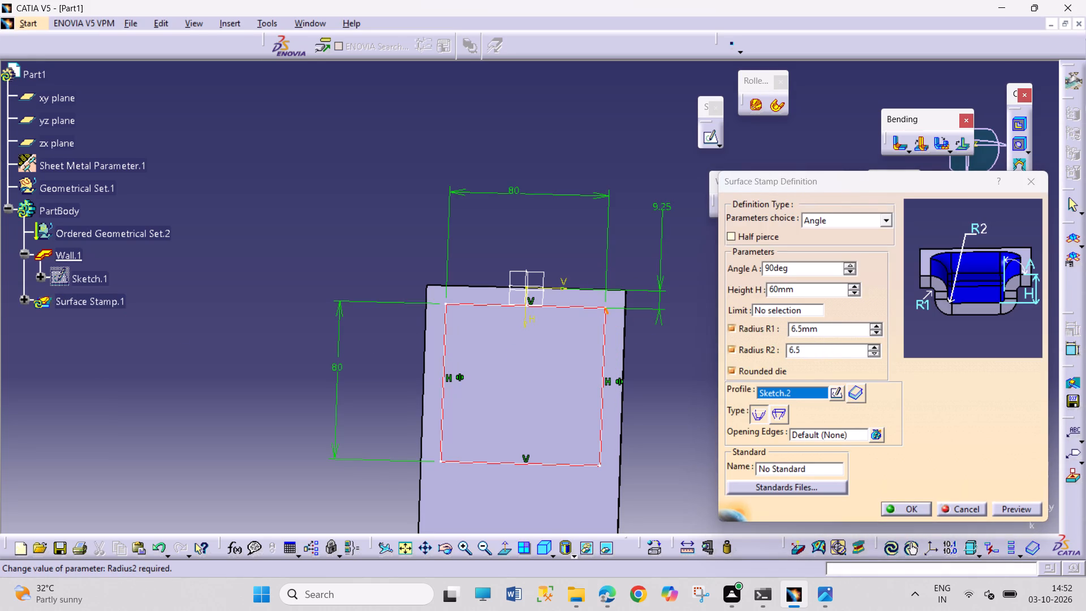
pyautogui.click(898, 509)
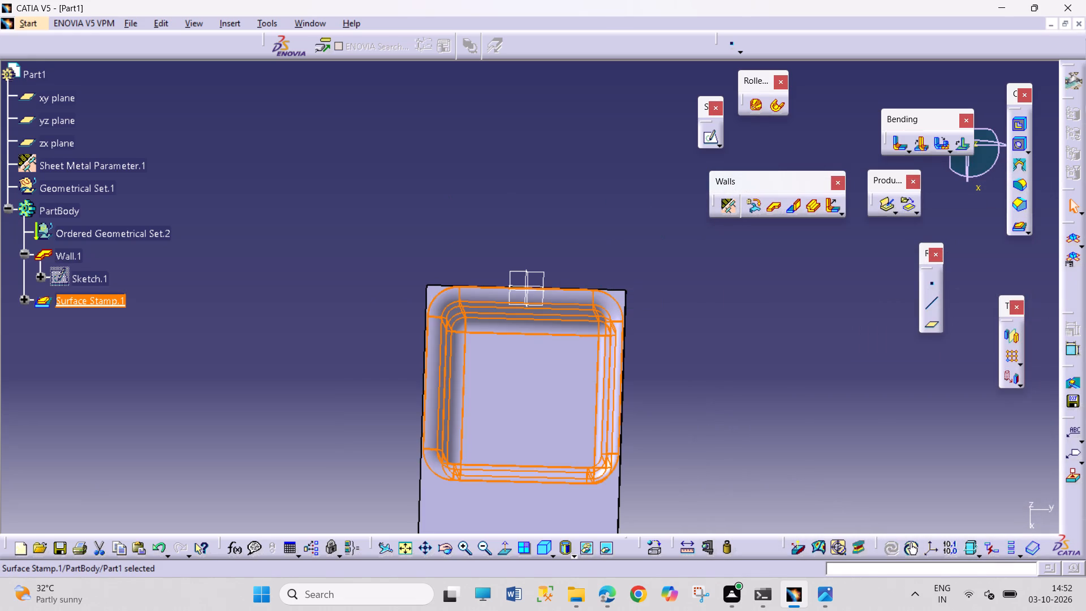
pyautogui.click(784, 444)
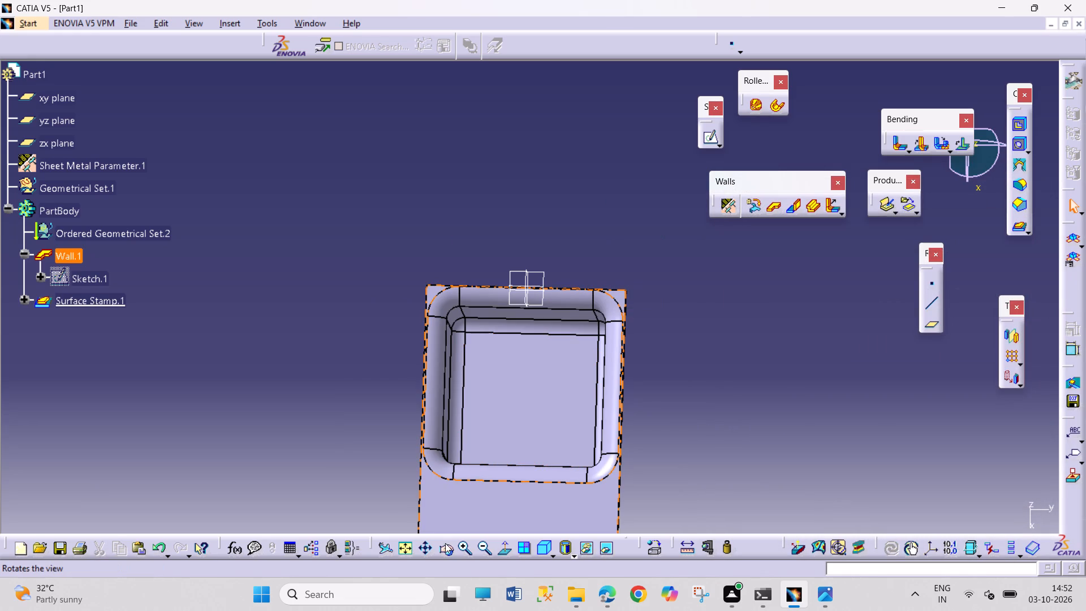
# Measure the minimum distance between the stamp's outer rim edge and the wall's adjacent short edge.
pyautogui.click(443, 548)
pyautogui.moveTo(345, 480); pyautogui.dragTo(425, 425)
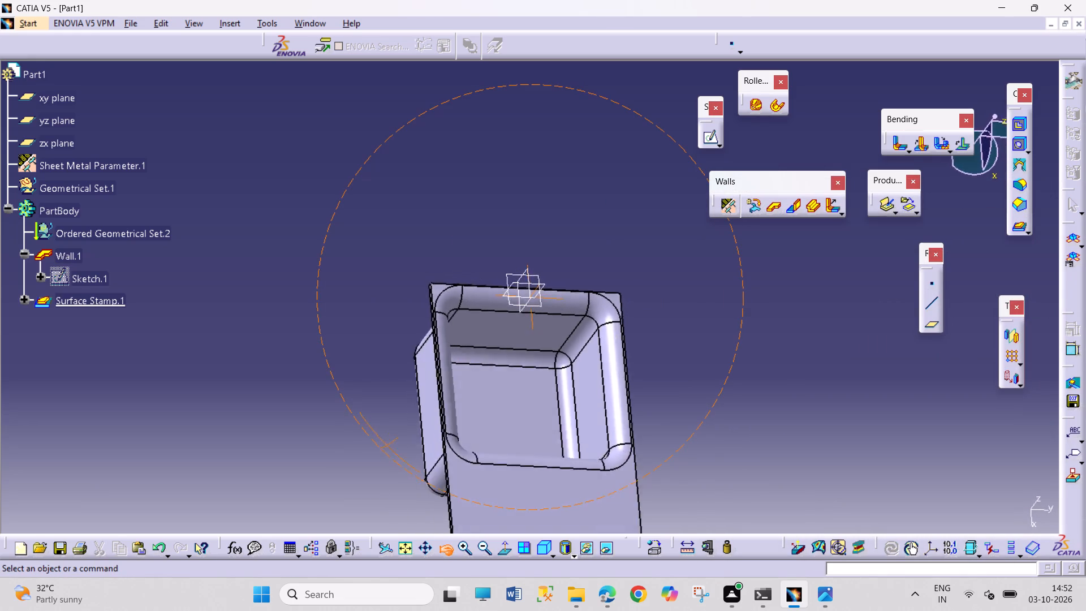
pyautogui.moveTo(425, 425); pyautogui.dragTo(588, 281)
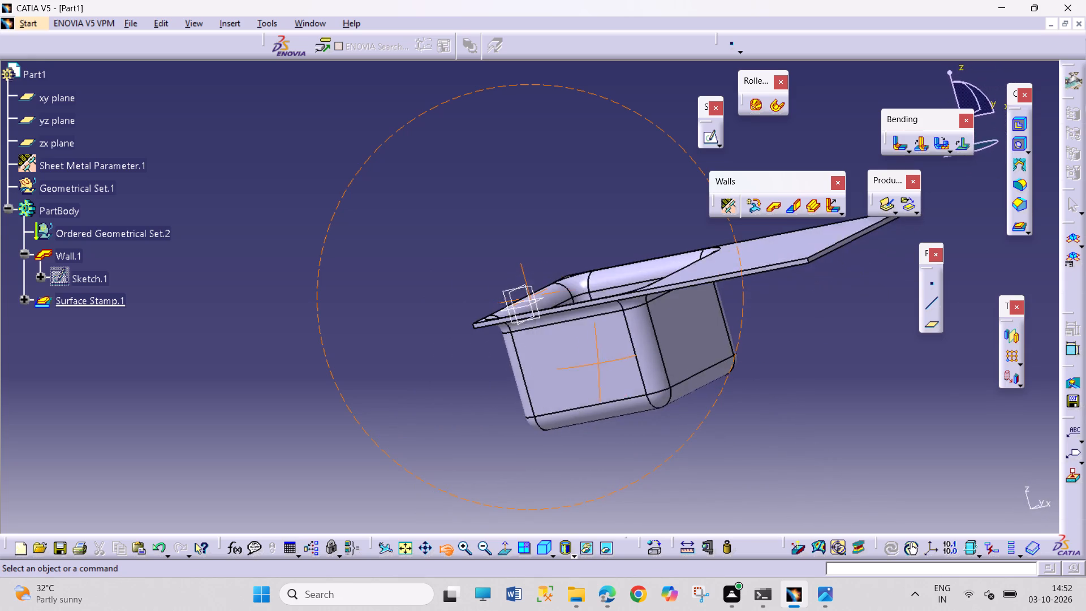
pyautogui.moveTo(588, 281); pyautogui.dragTo(637, 444)
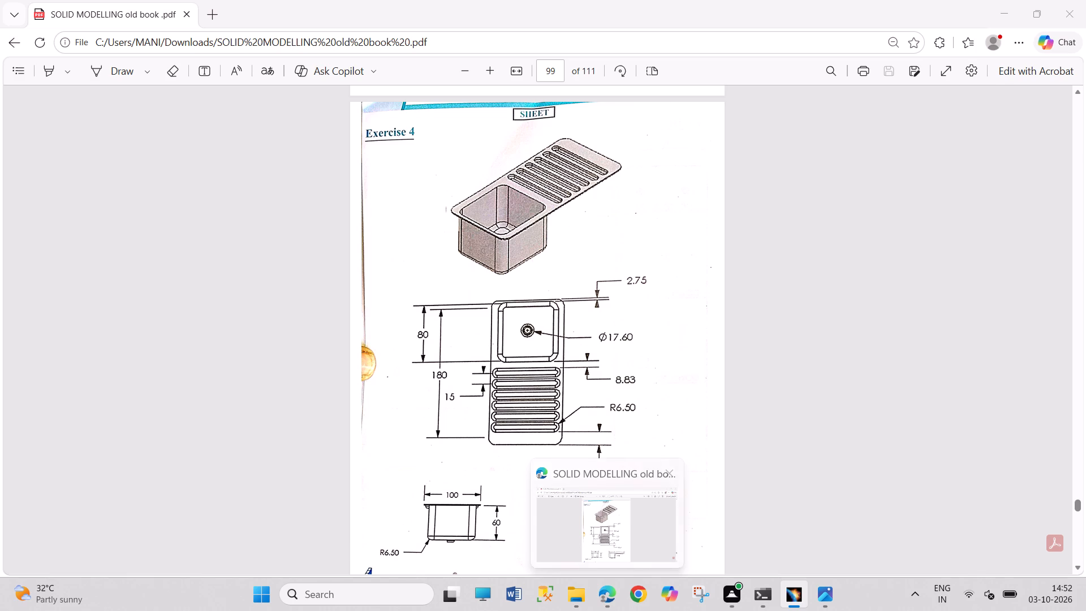
pyautogui.click(441, 441)
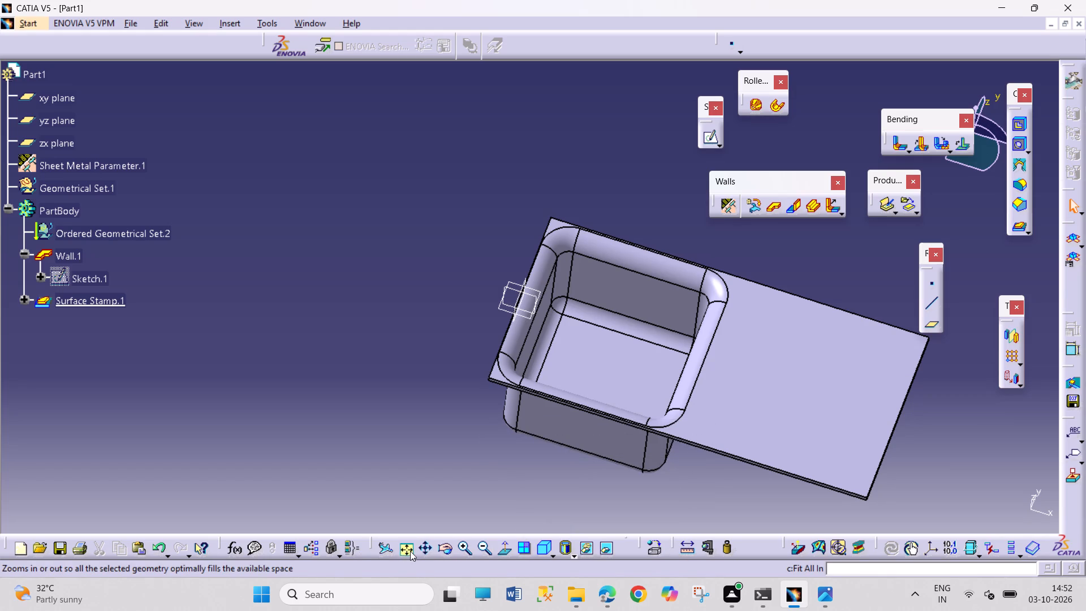
pyautogui.click(463, 552)
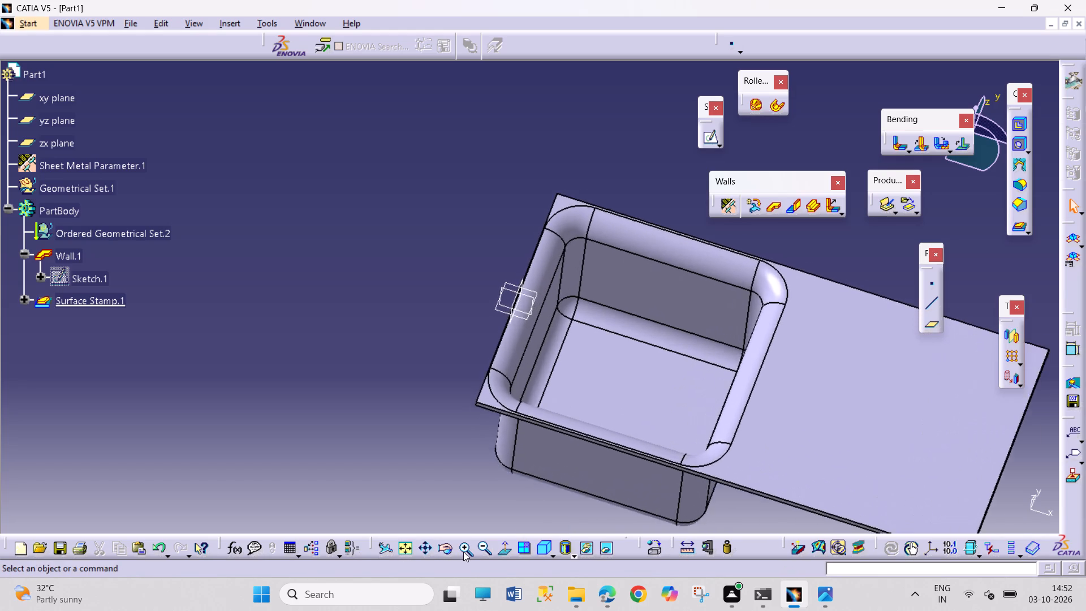
pyautogui.click(463, 552)
pyautogui.click(463, 552)
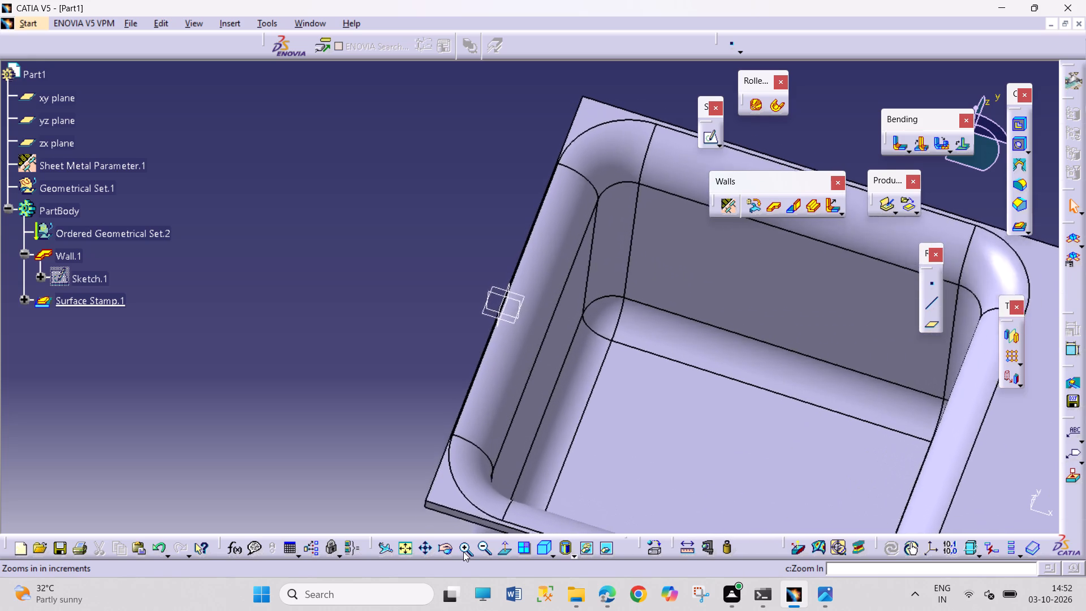
pyautogui.click(463, 552)
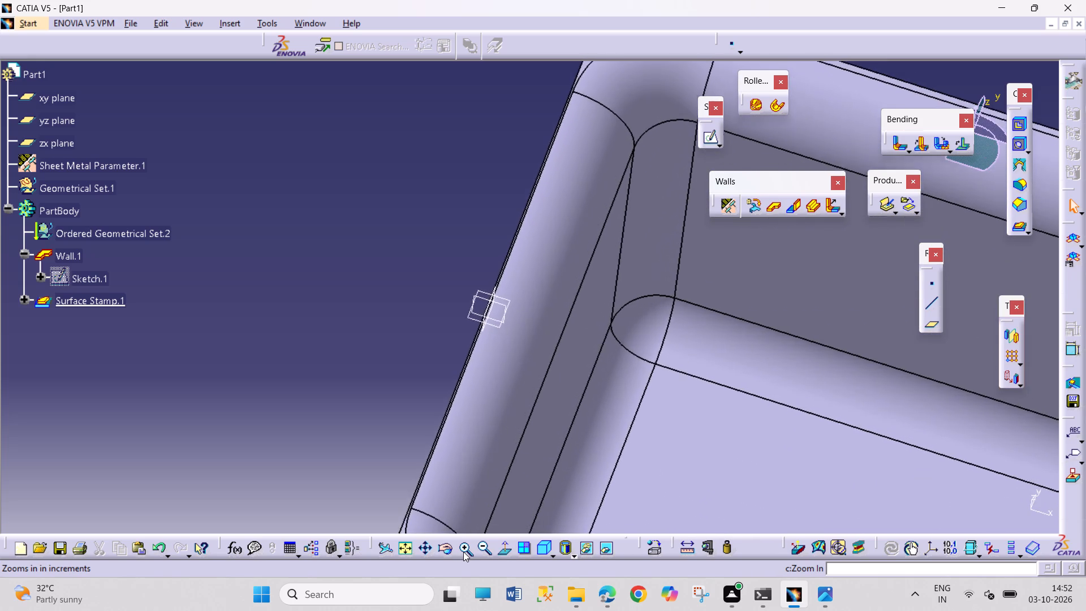
pyautogui.click(463, 552)
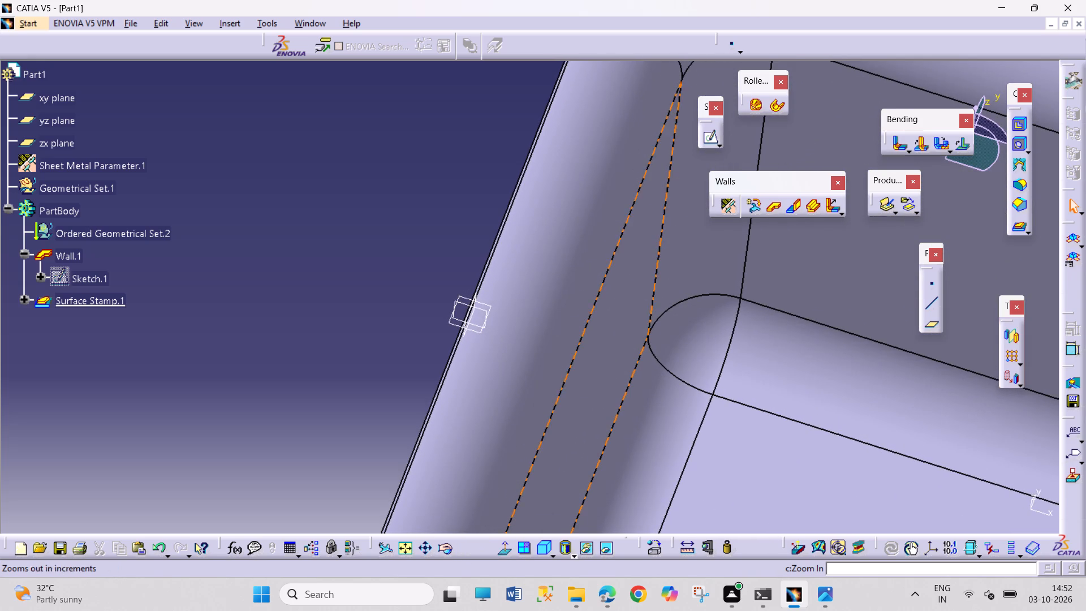
pyautogui.click(689, 553)
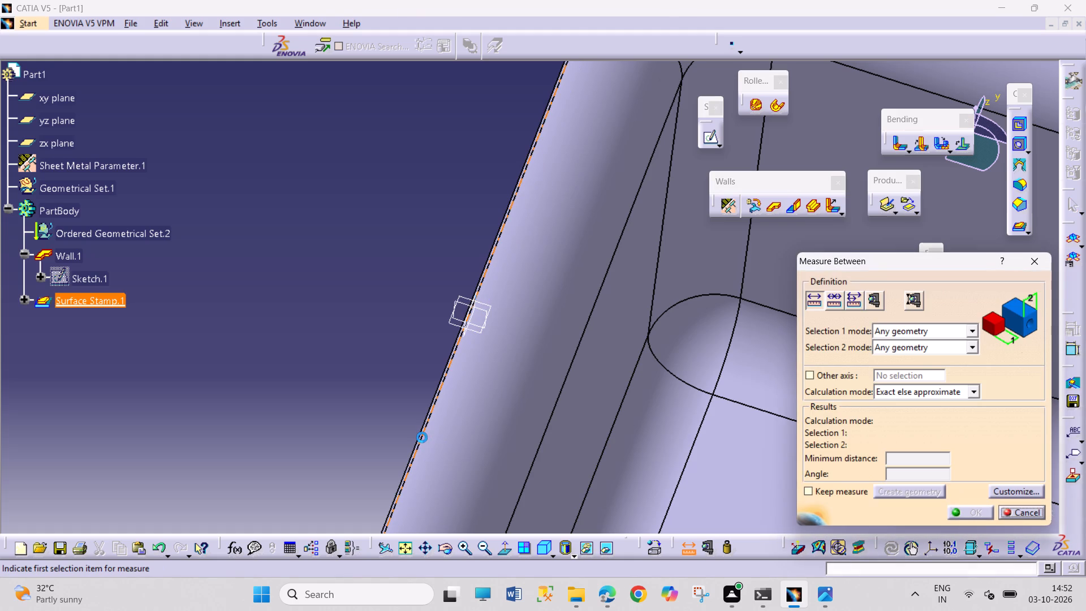
pyautogui.click(422, 437)
pyautogui.click(416, 437)
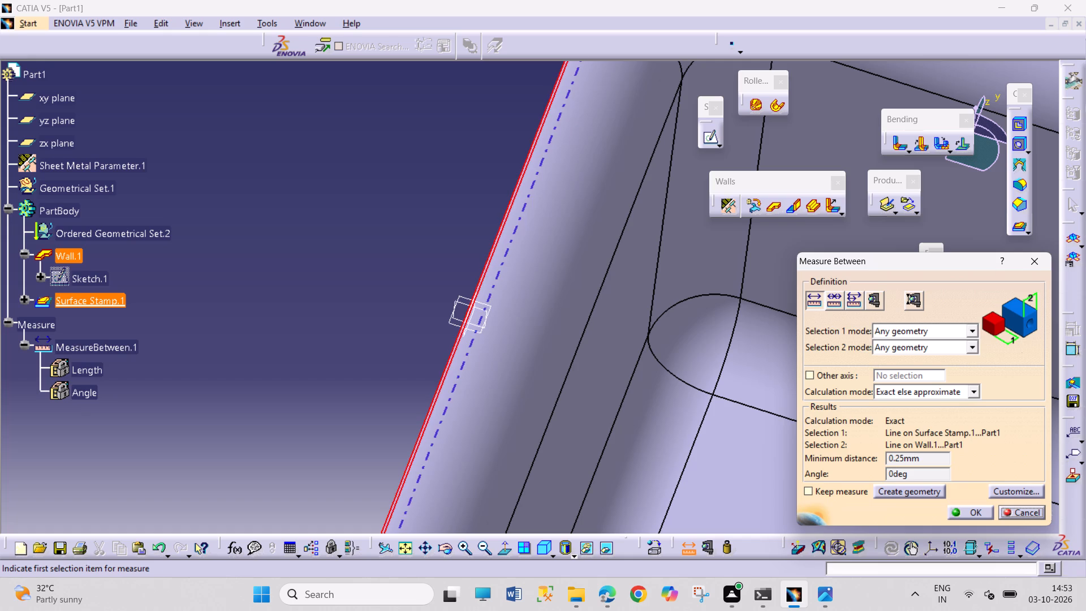
pyautogui.doubleClick(933, 459)
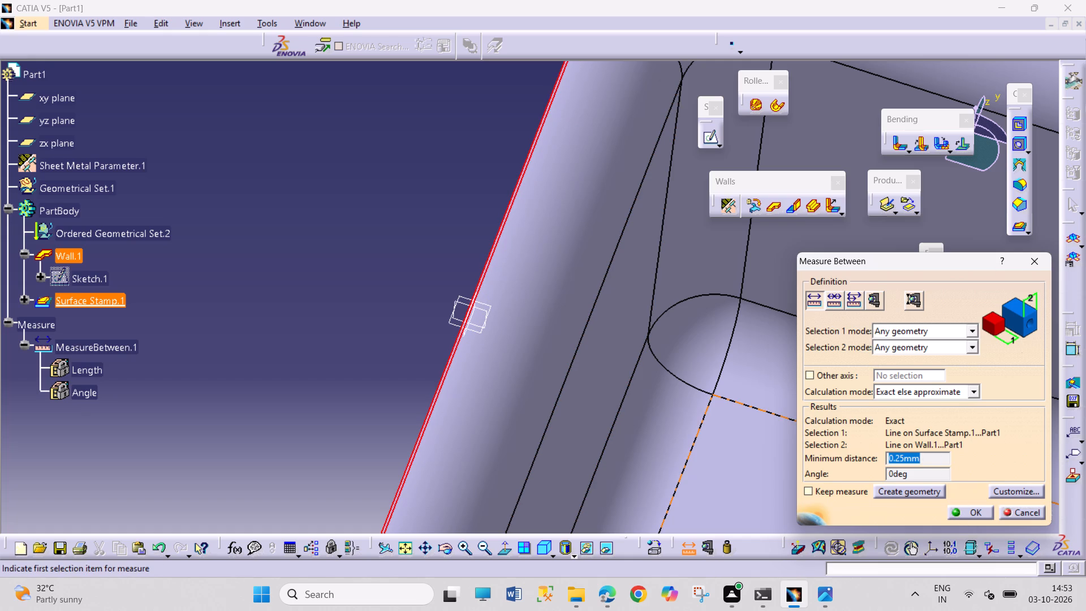
pyautogui.click(975, 513)
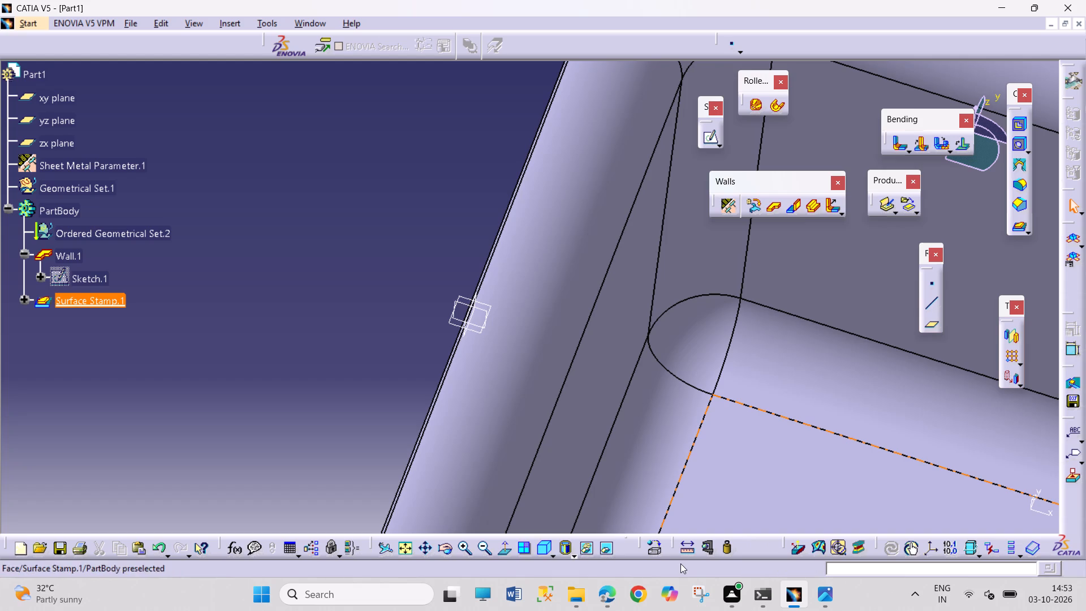
# Repeat the distance measurement between the wall's short edge and the stamp's rim edge, without keeping the measure.
pyautogui.click(686, 550)
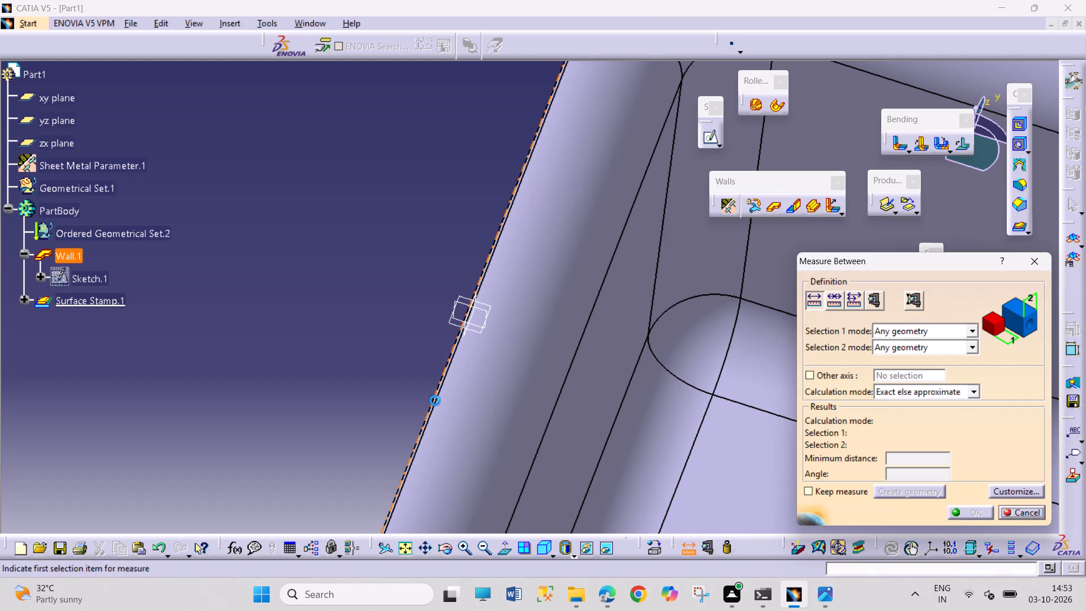
pyautogui.click(436, 401)
pyautogui.click(433, 407)
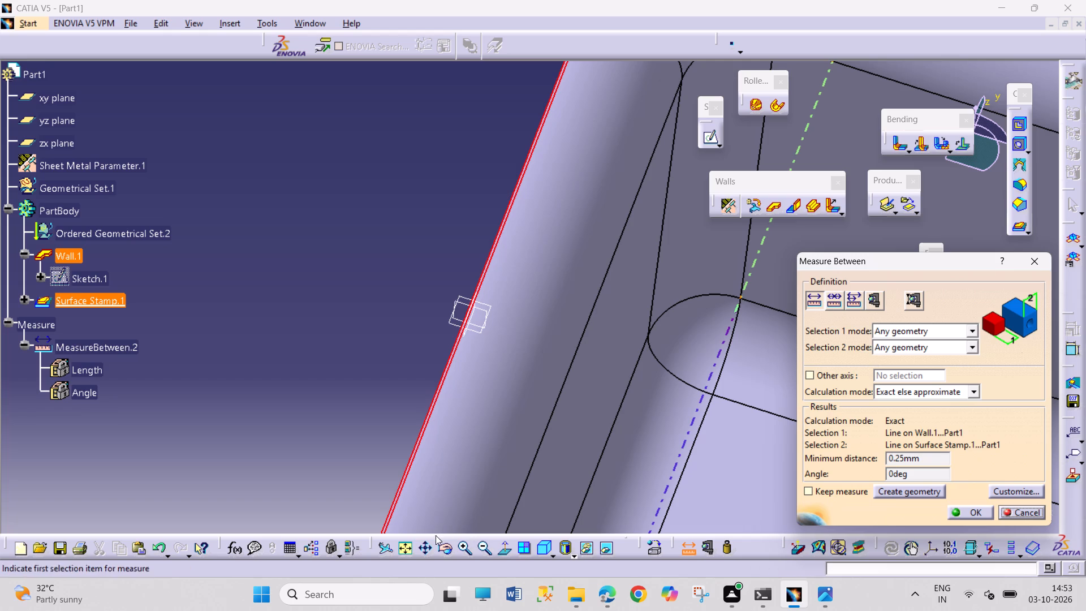
pyautogui.click(398, 550)
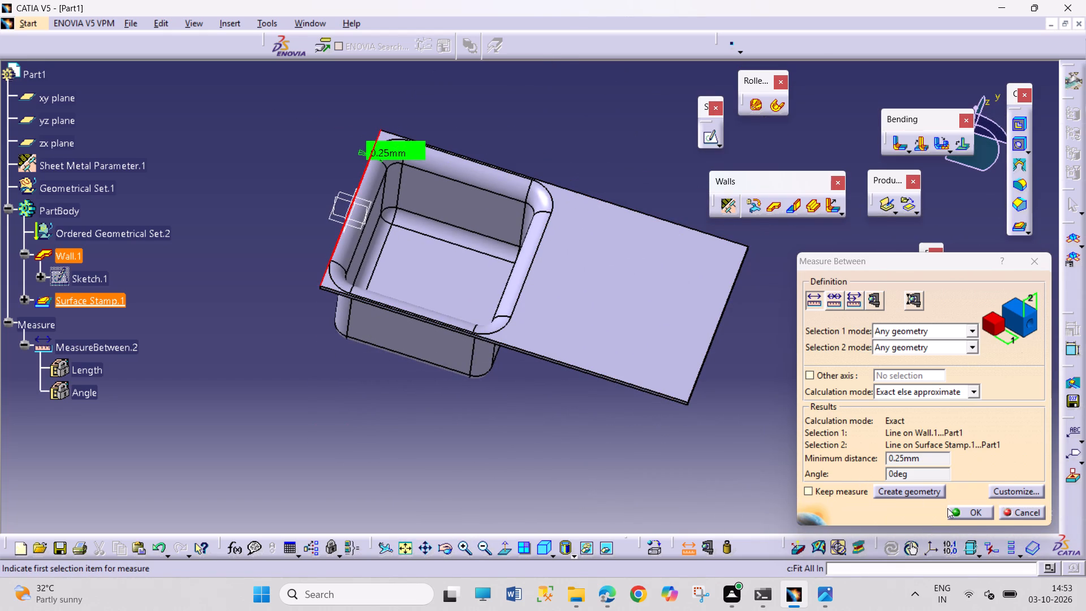
pyautogui.click(1007, 516)
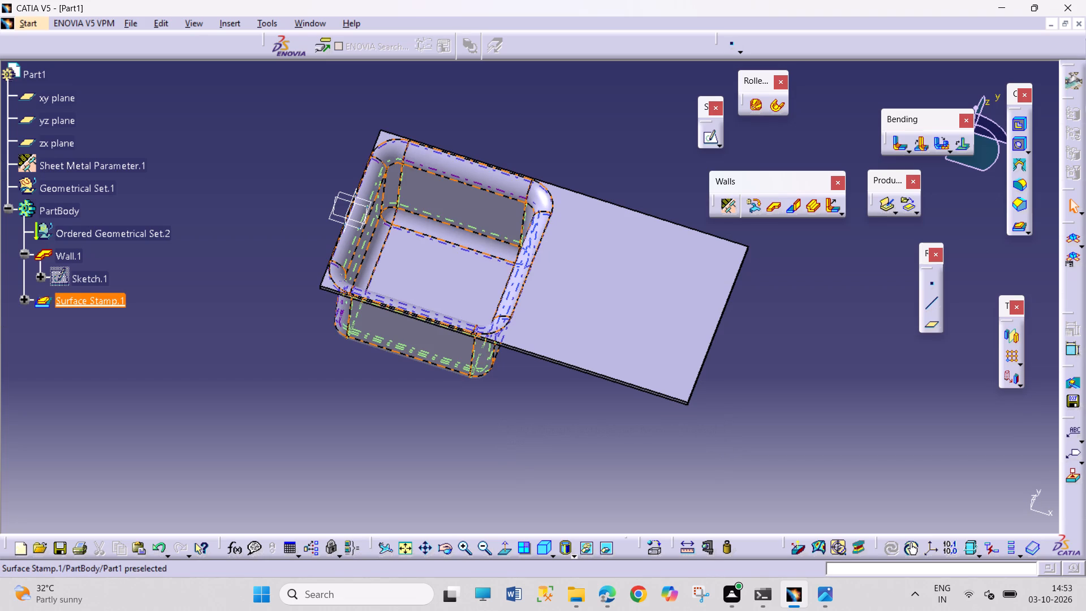
# Edit the stamp's sketch, setting the square's offset from the wall's short edge to 2.75+13 mm (15.75 mm), and exit the sketch.
pyautogui.click(26, 298)
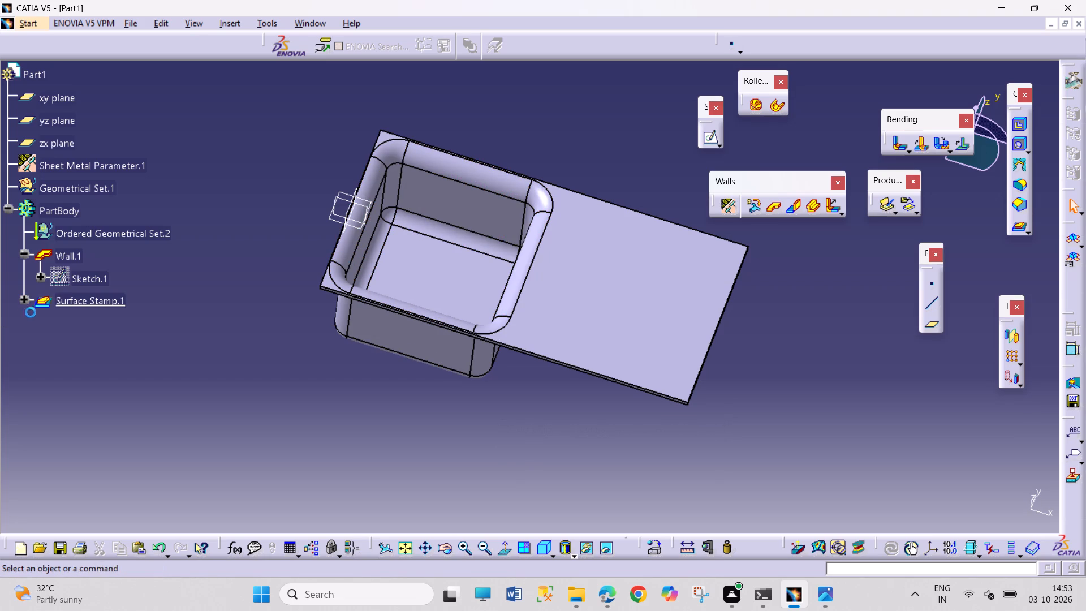
pyautogui.doubleClick(54, 319)
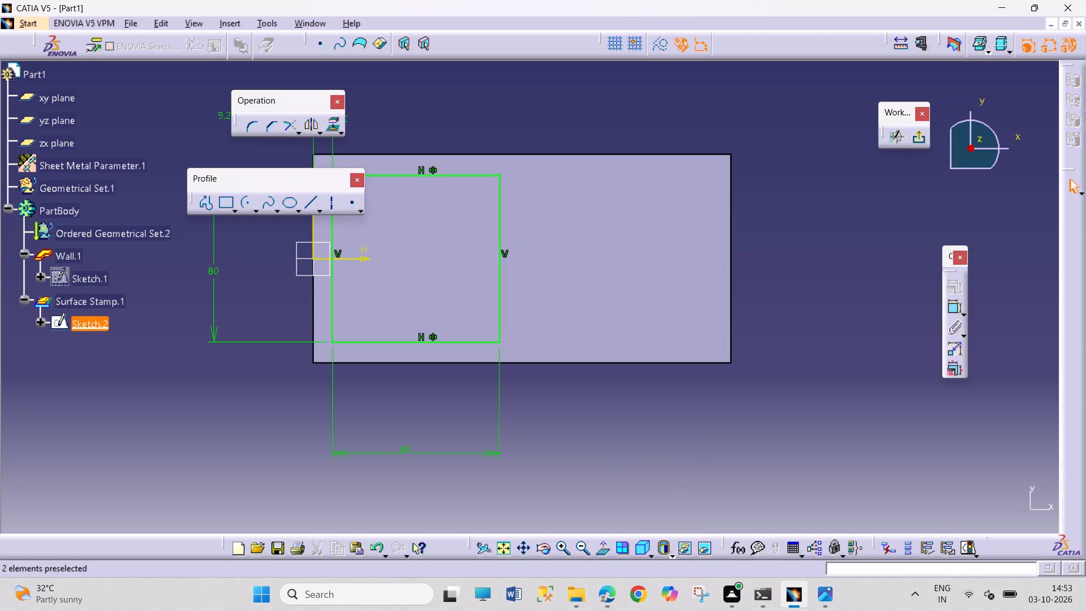
pyautogui.click(523, 548)
pyautogui.moveTo(527, 481); pyautogui.dragTo(657, 531)
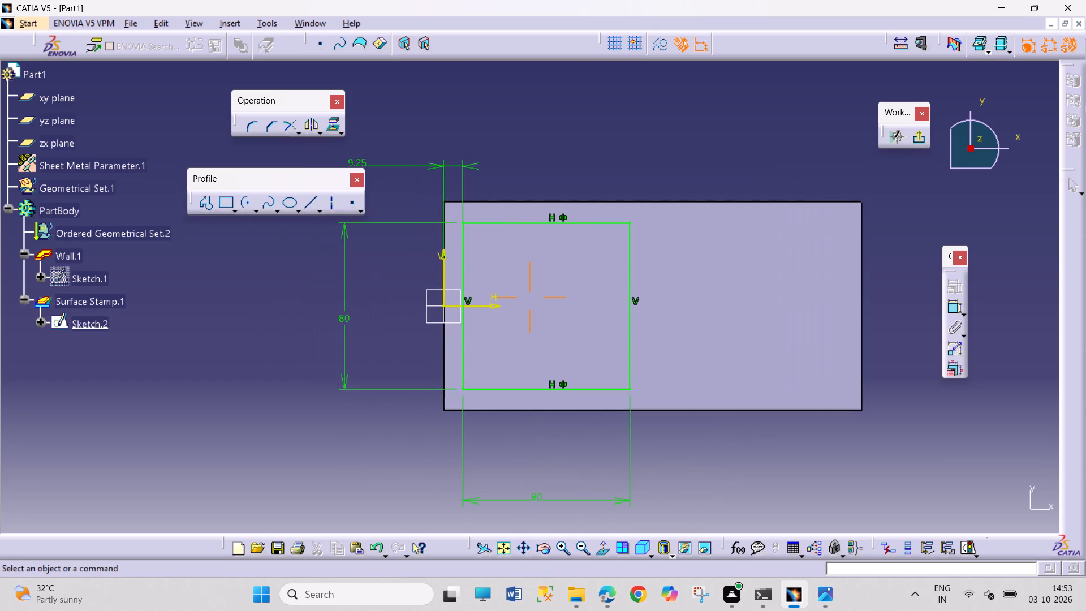
pyautogui.doubleClick(365, 162)
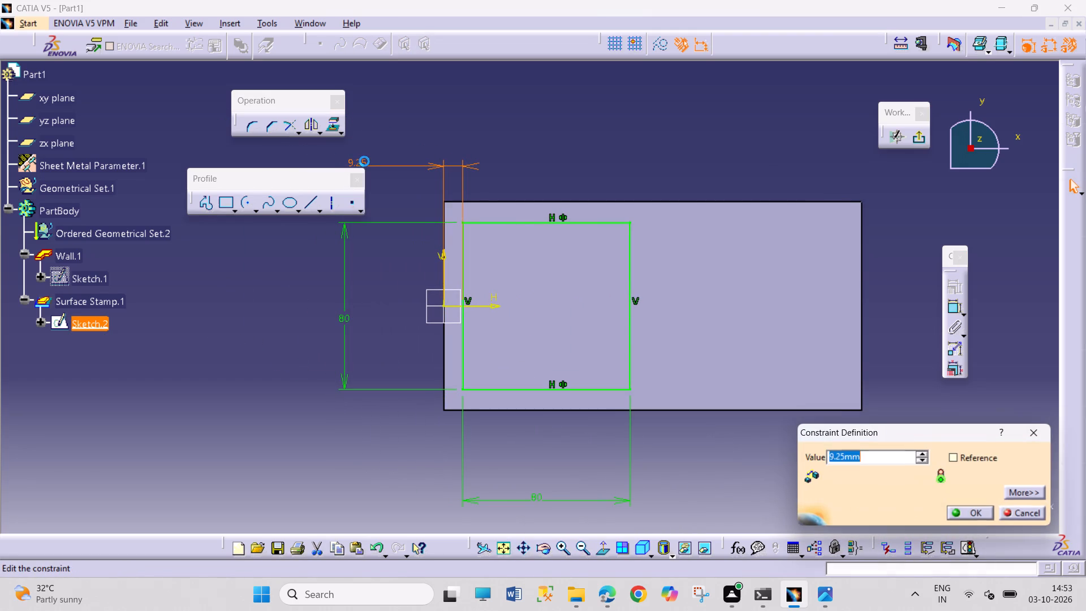
pyautogui.write('2.75+13')
pyautogui.press('Return')
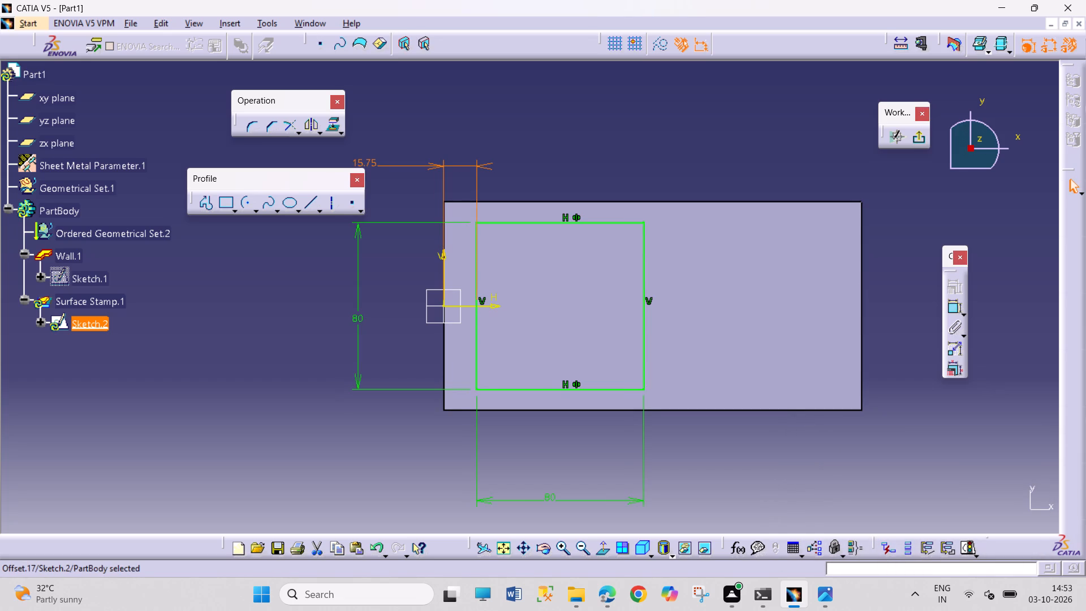
pyautogui.click(926, 137)
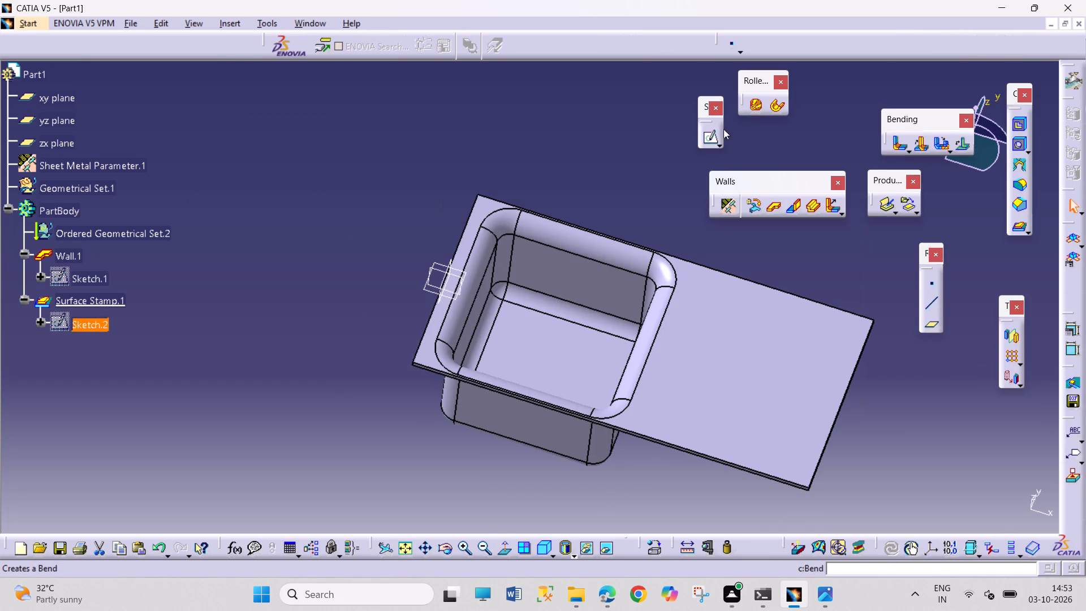
pyautogui.click(540, 143)
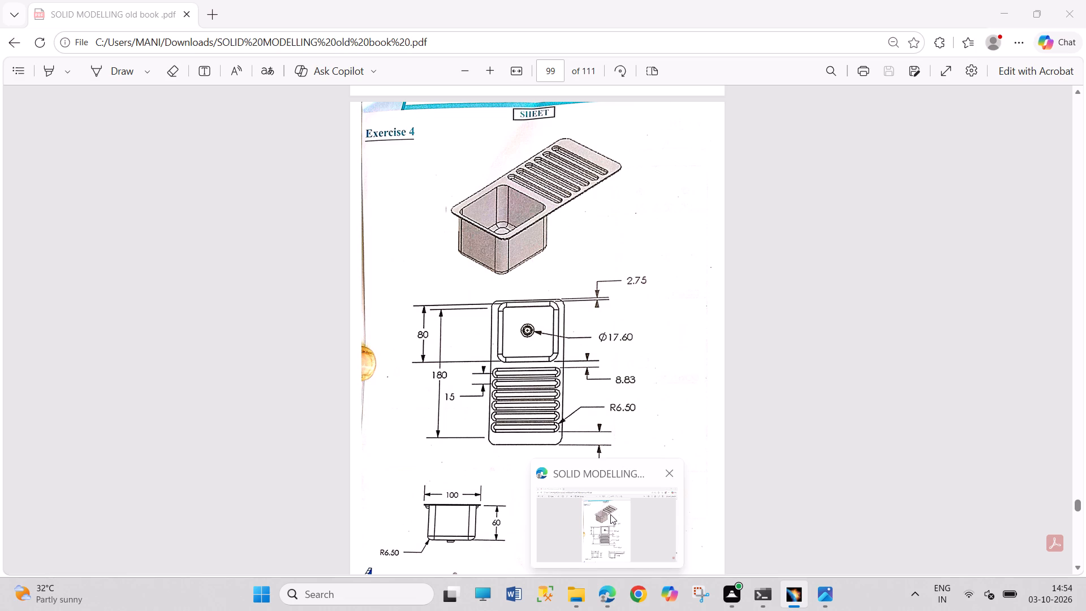
# Switch to Microsoft Edge, review the Exercise 4 sink drawing's dimensions and return to the CATIA model.
pyautogui.click(610, 514)
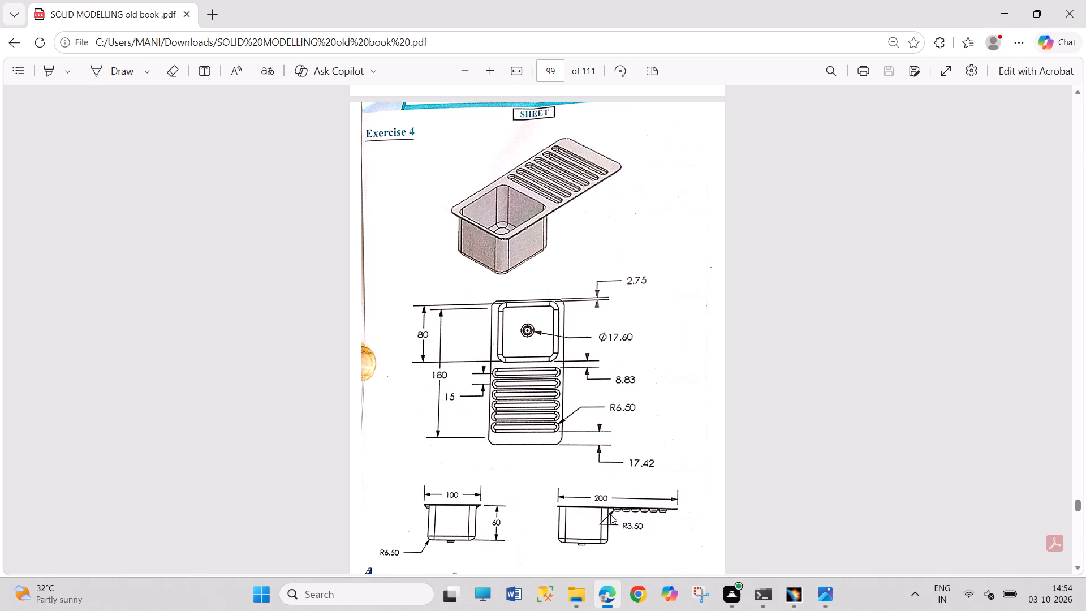
pyautogui.scroll(-3, 610, 514)
pyautogui.scroll(2, 610, 514)
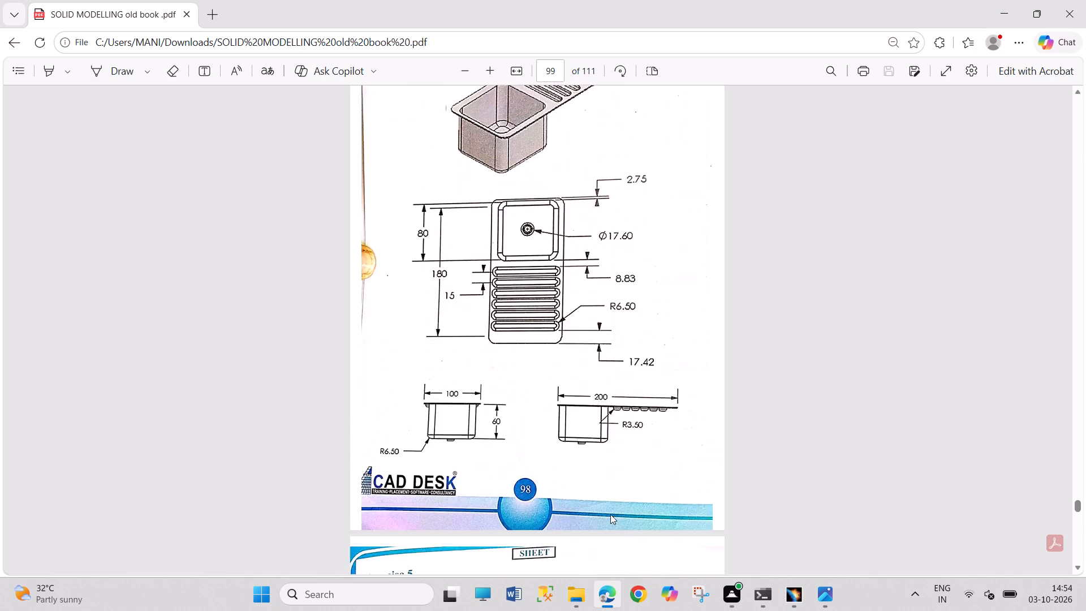
pyautogui.scroll(1, 610, 514)
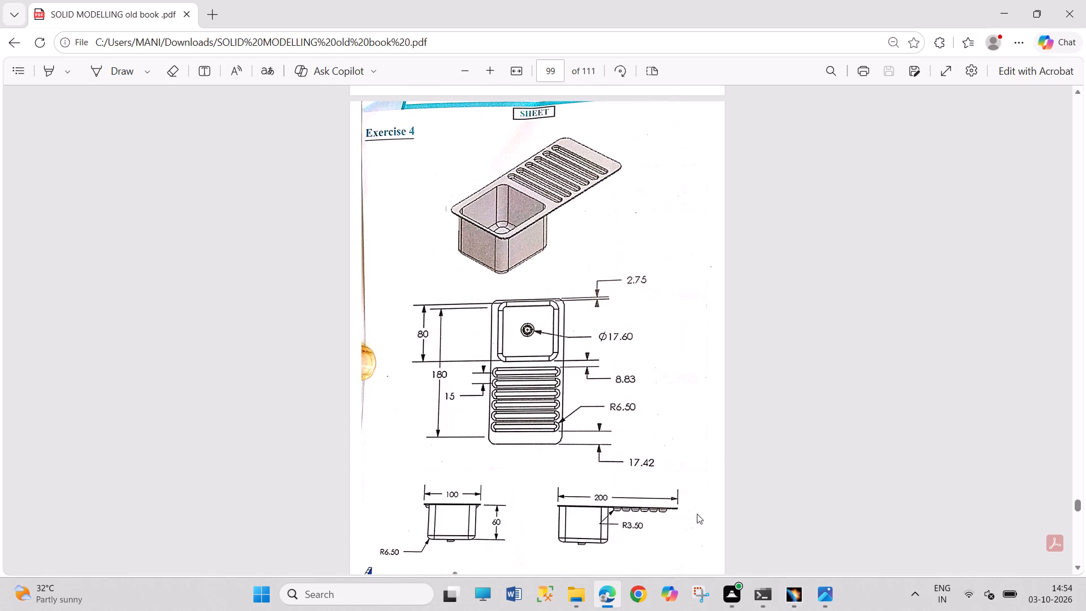
pyautogui.click(824, 599)
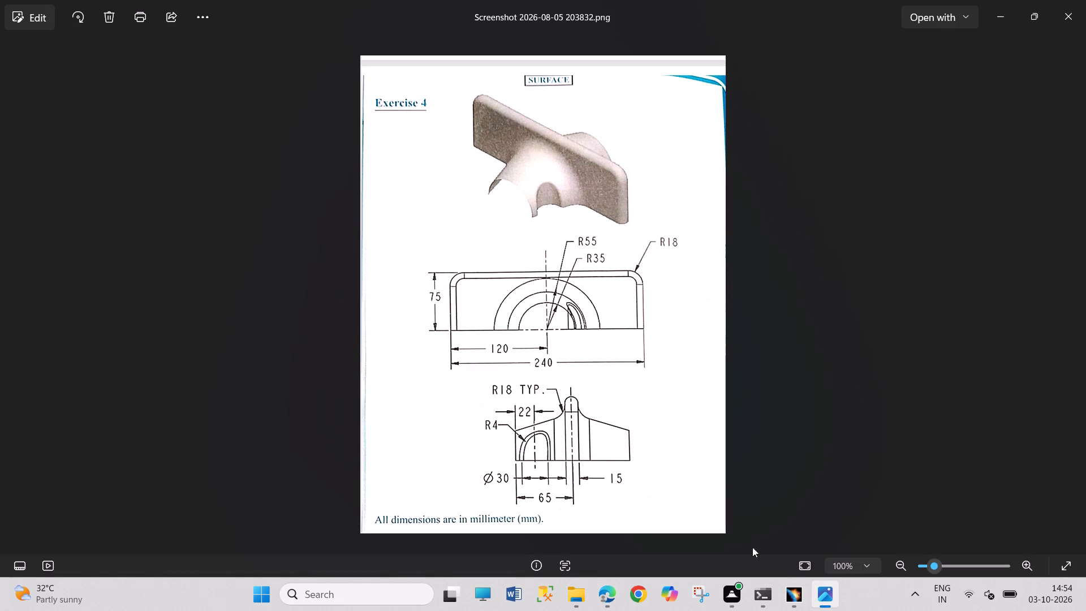
pyautogui.click(786, 592)
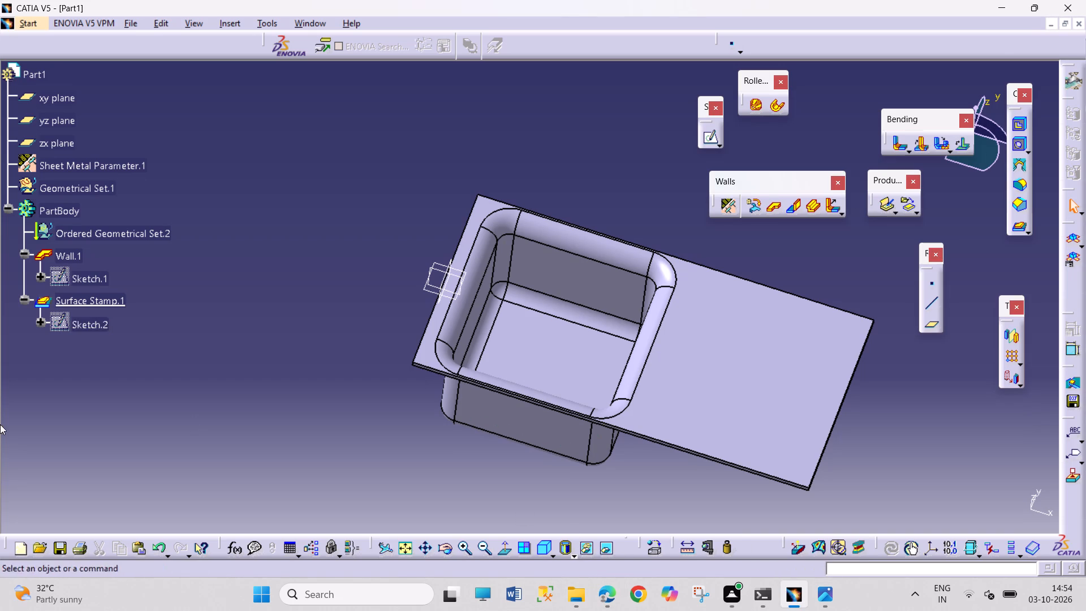
# Edit the stamp's sketch, setting the square's offset from the wall's short edge to 2.75+6.5 mm (9.25 mm), and exit the sketch.
pyautogui.doubleClick(81, 291)
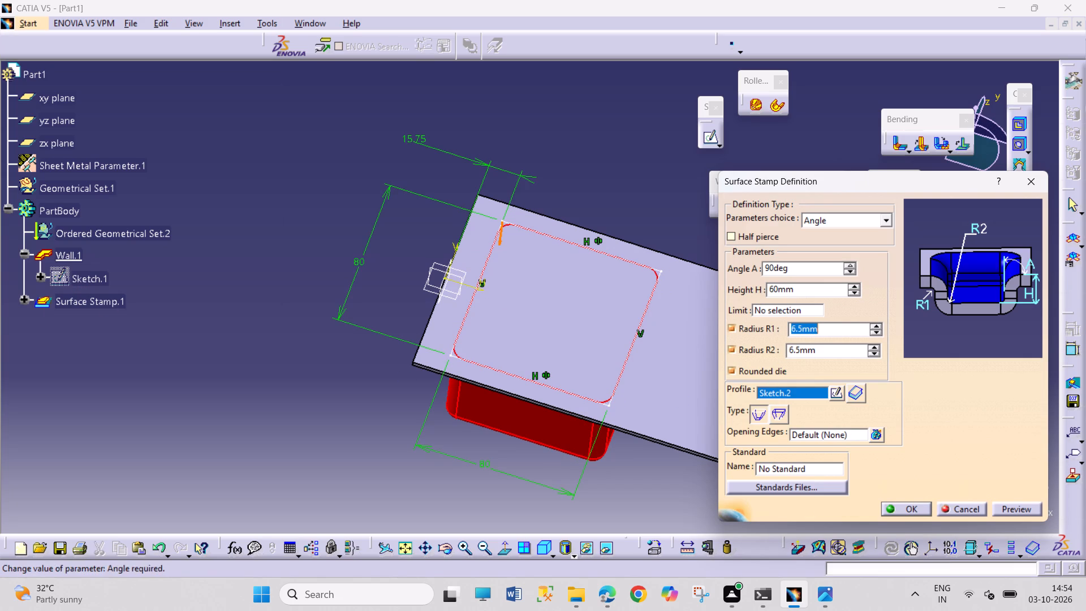
pyautogui.click(1041, 183)
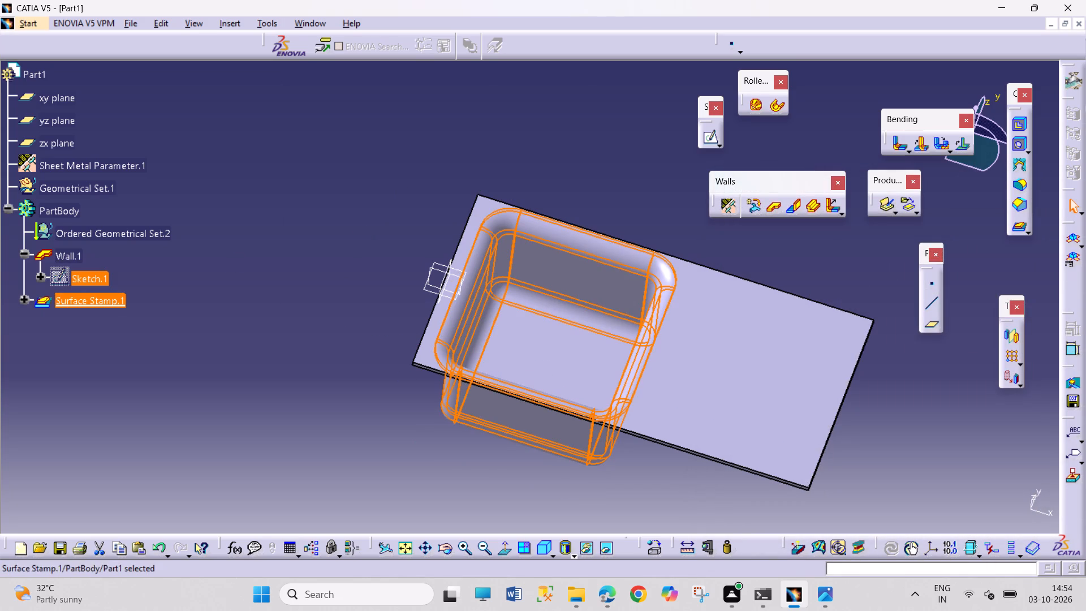
pyautogui.click(23, 300)
pyautogui.doubleClick(62, 323)
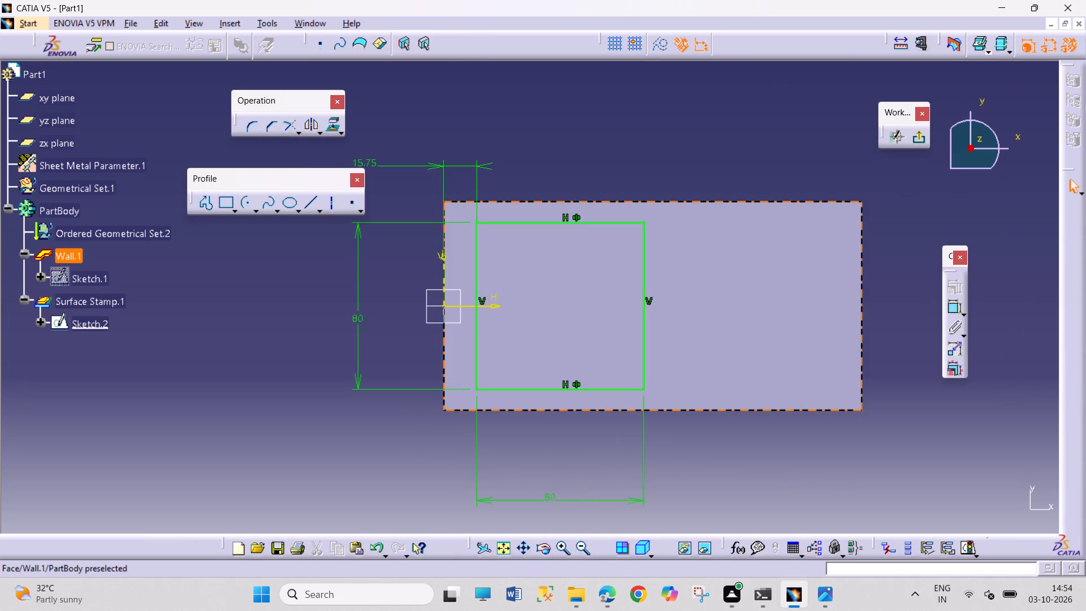
pyautogui.moveTo(374, 164); pyautogui.dragTo(428, 159)
pyautogui.click(365, 160)
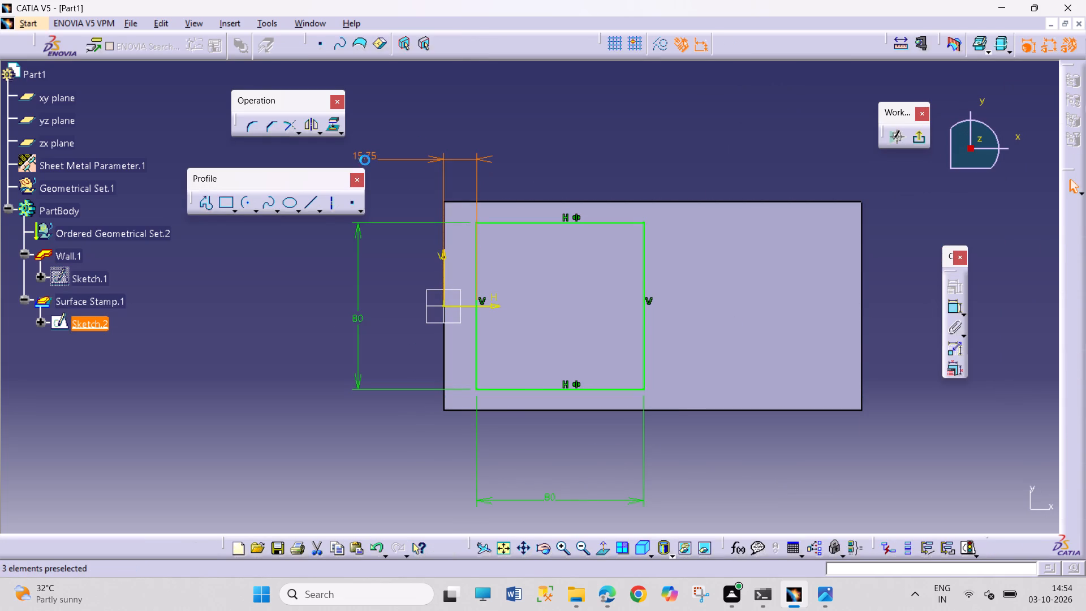
pyautogui.click(365, 160)
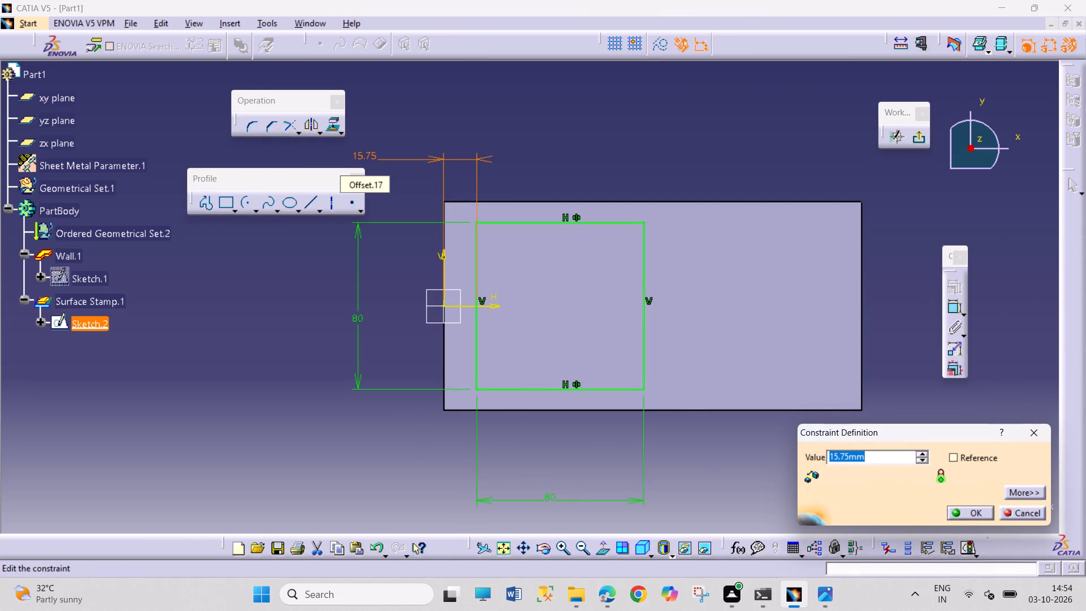
pyautogui.write('7.')
pyautogui.write('75')
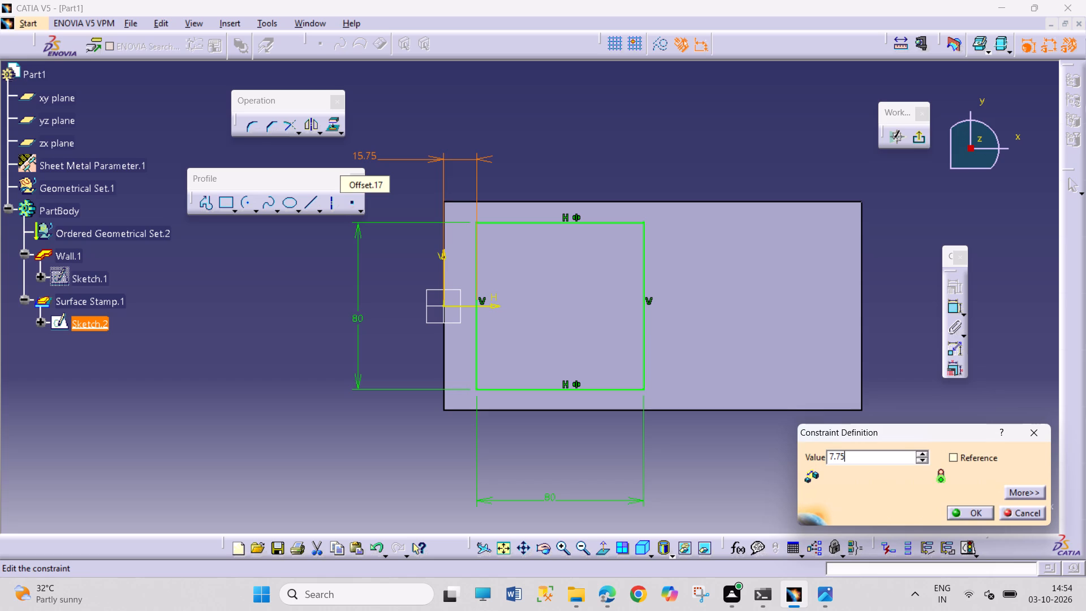
pyautogui.press('BackSpace')
pyautogui.press('BackSpace')
pyautogui.press('BackSpace')
pyautogui.press('BackSpace')
pyautogui.write('2.75+')
pyautogui.write('6.5')
pyautogui.press('Return')
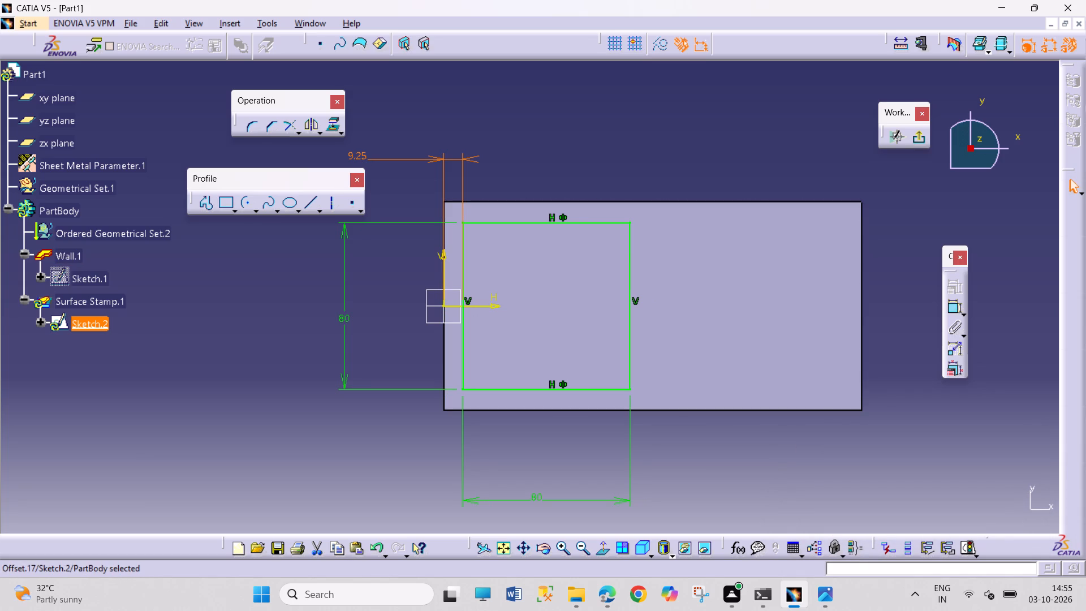
pyautogui.click(922, 140)
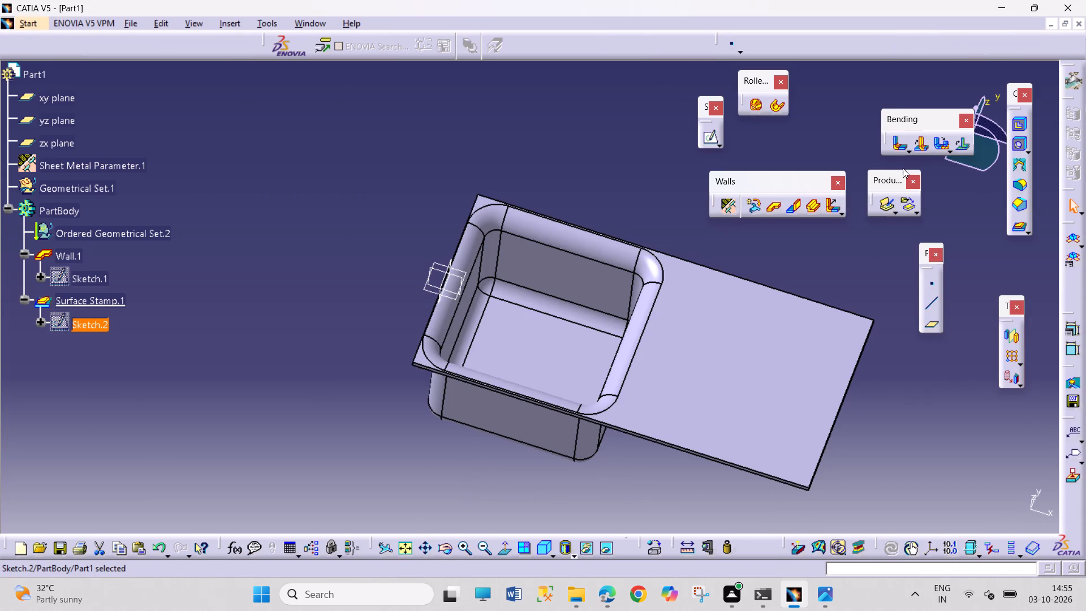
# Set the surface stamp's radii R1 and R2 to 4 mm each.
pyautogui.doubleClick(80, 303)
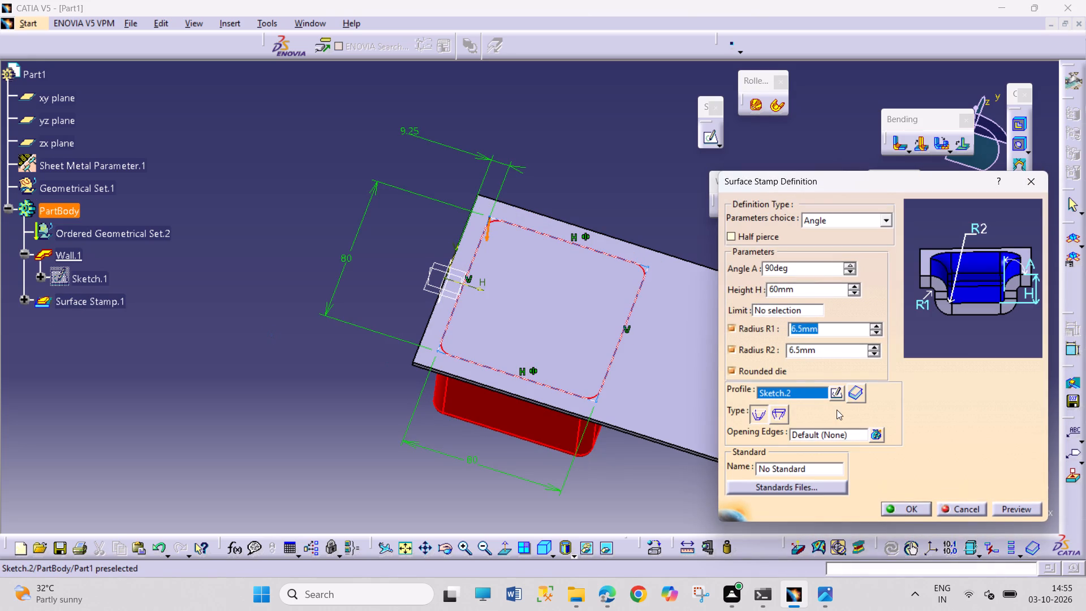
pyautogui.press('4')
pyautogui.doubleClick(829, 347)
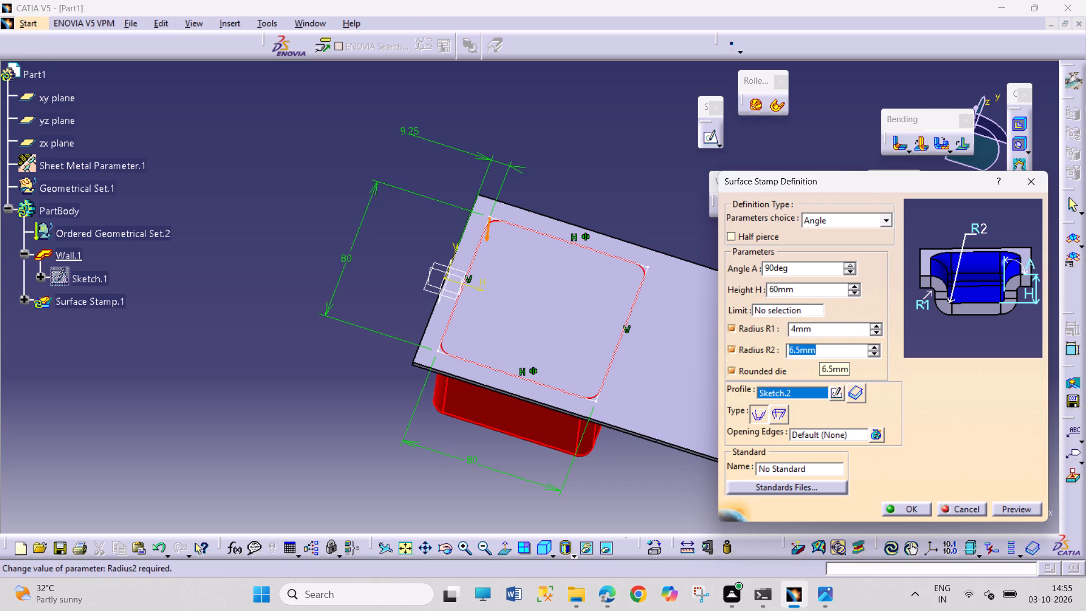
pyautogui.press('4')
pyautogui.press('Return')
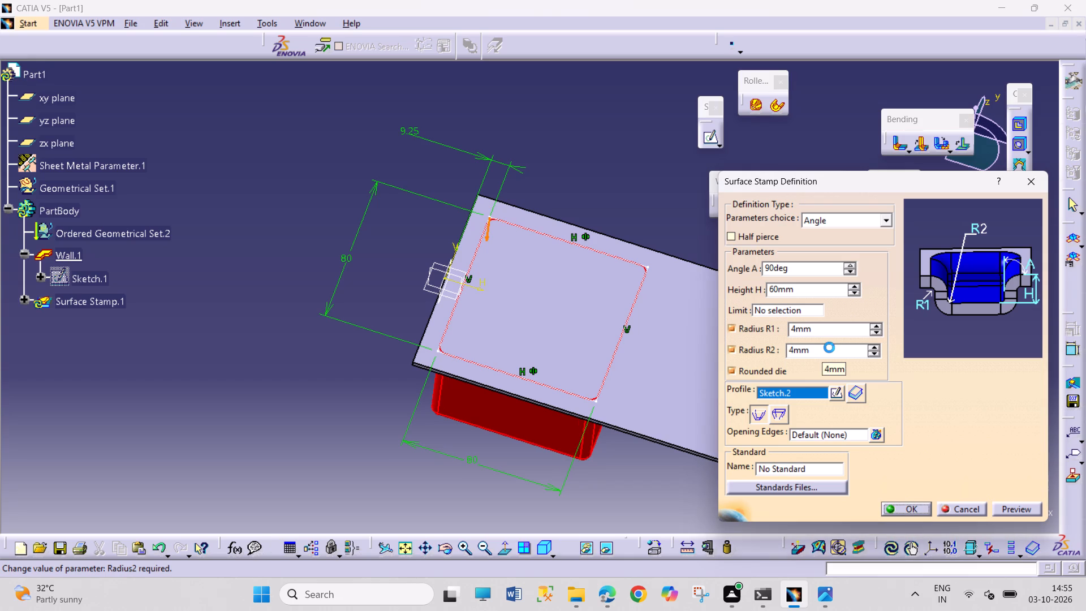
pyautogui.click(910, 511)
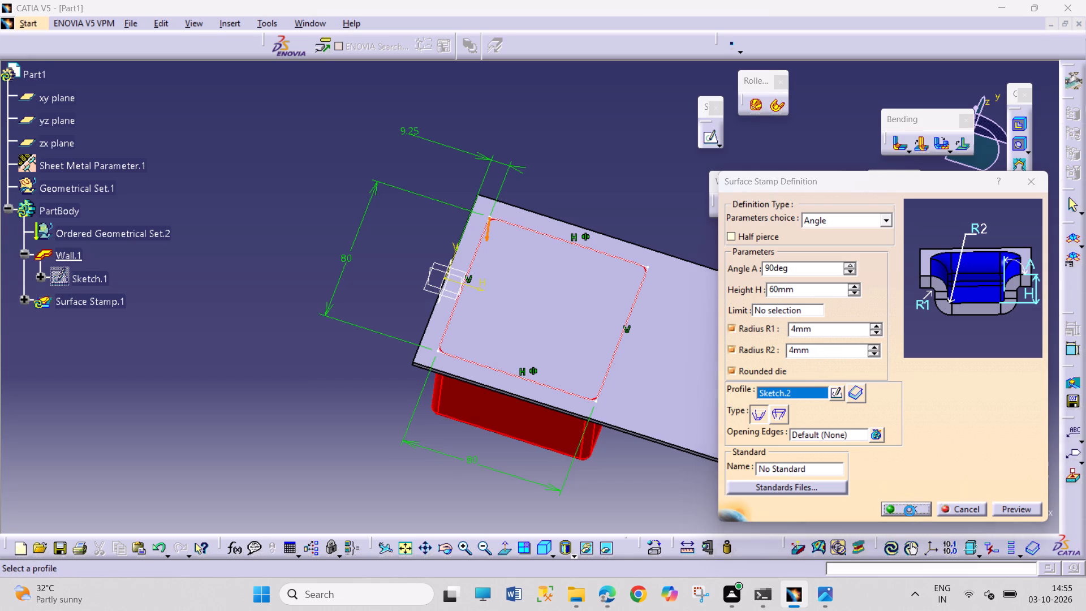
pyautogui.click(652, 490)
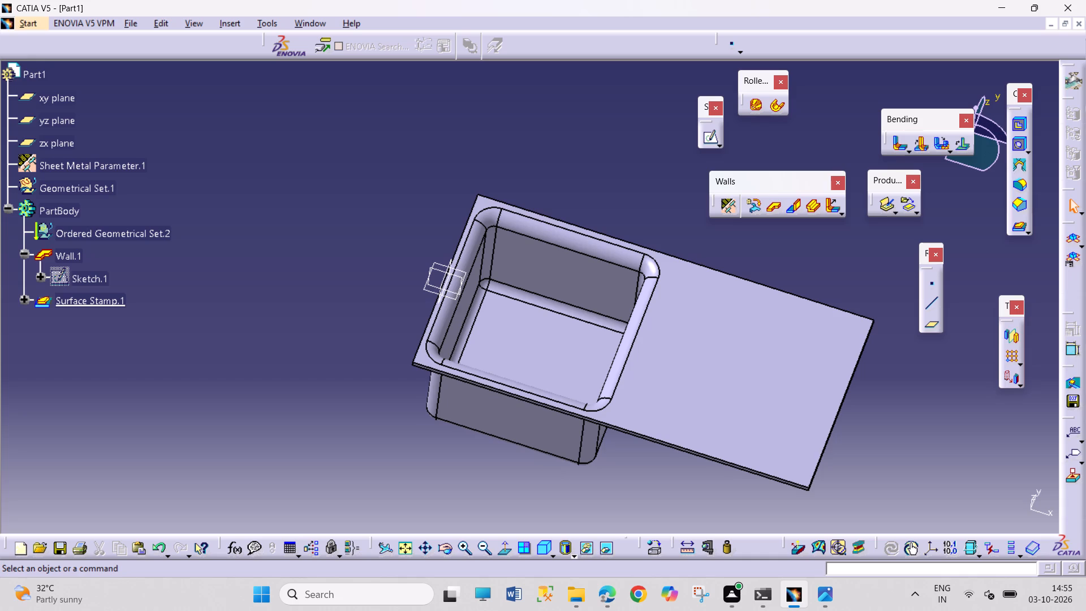
# Set the surface stamp's radius R1 to 6.5/2 mm (3.25 mm) and radius R2 to 3.25 mm.
pyautogui.doubleClick(68, 295)
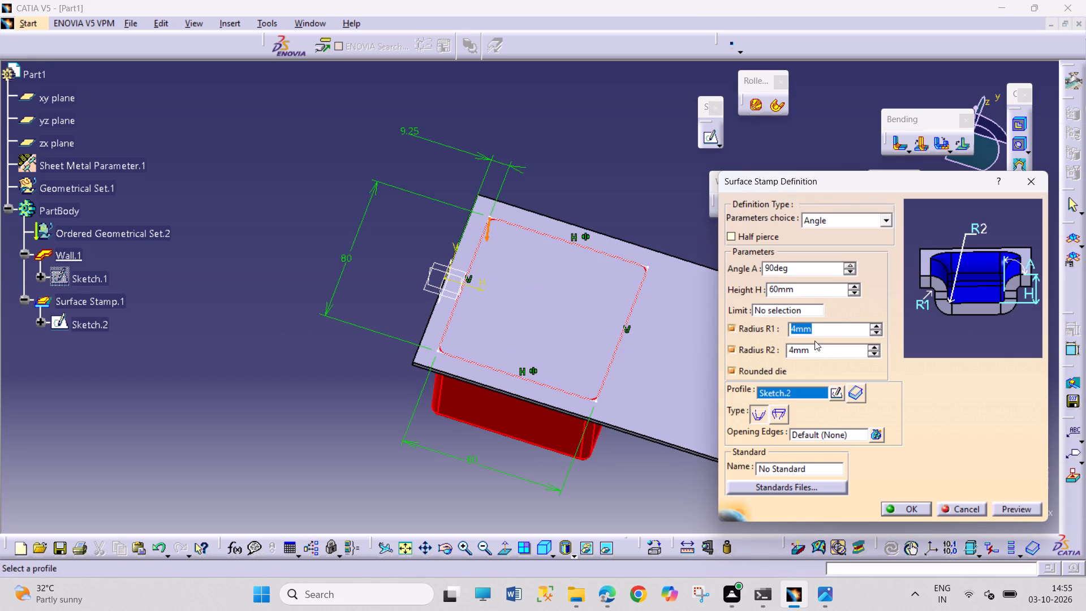
pyautogui.write('65')
pyautogui.press('5')
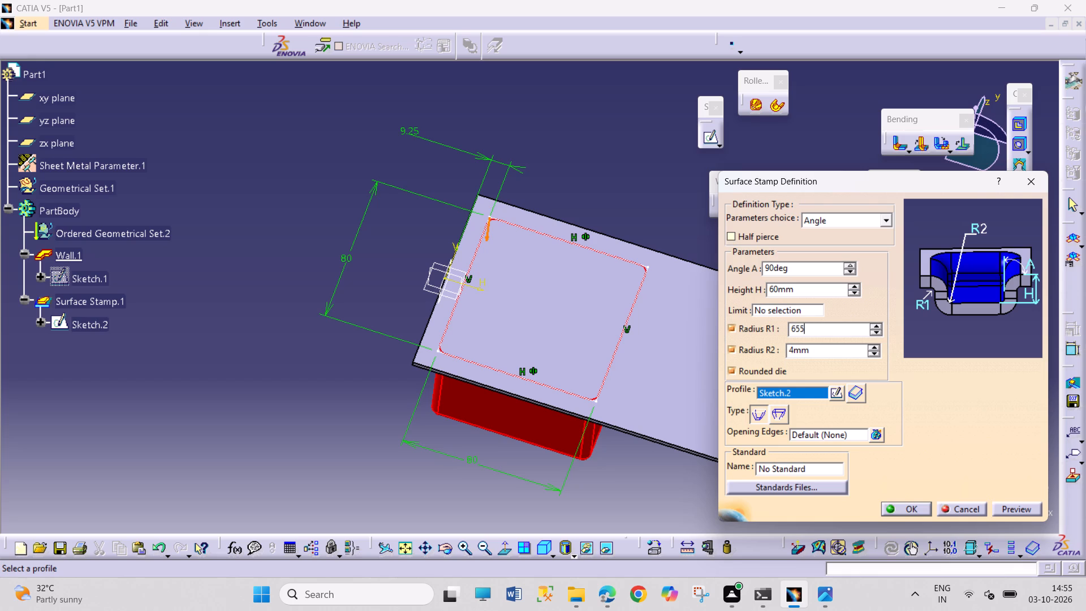
pyautogui.press('BackSpace')
pyautogui.press('BackSpace')
pyautogui.write('.5/32')
pyautogui.press('BackSpace')
pyautogui.press('BackSpace')
pyautogui.press('2')
pyautogui.press('Return')
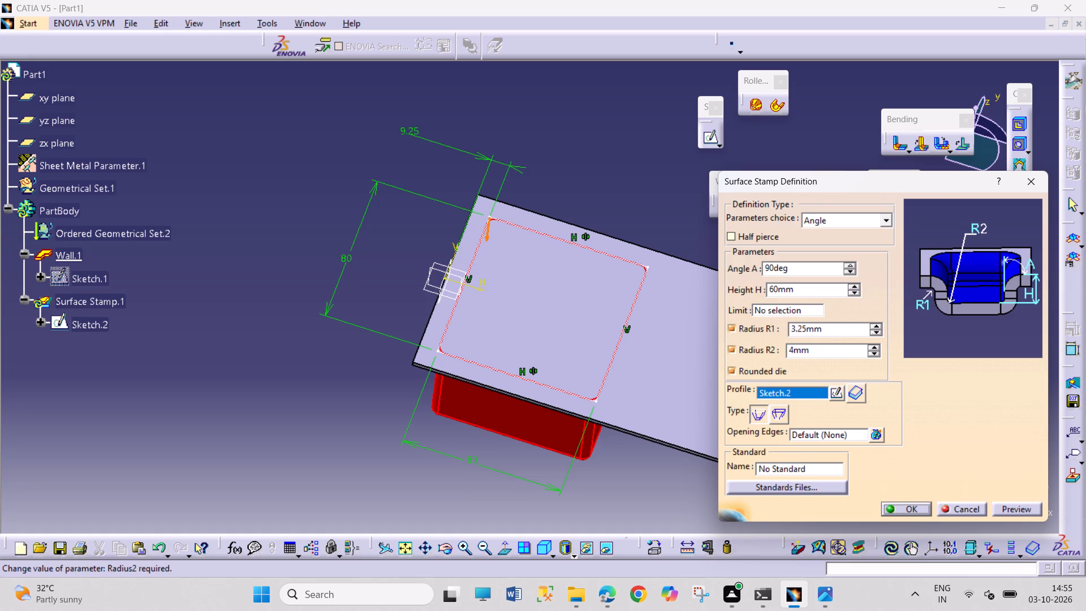
pyautogui.doubleClick(815, 347)
pyautogui.write('3.25')
pyautogui.press('Return')
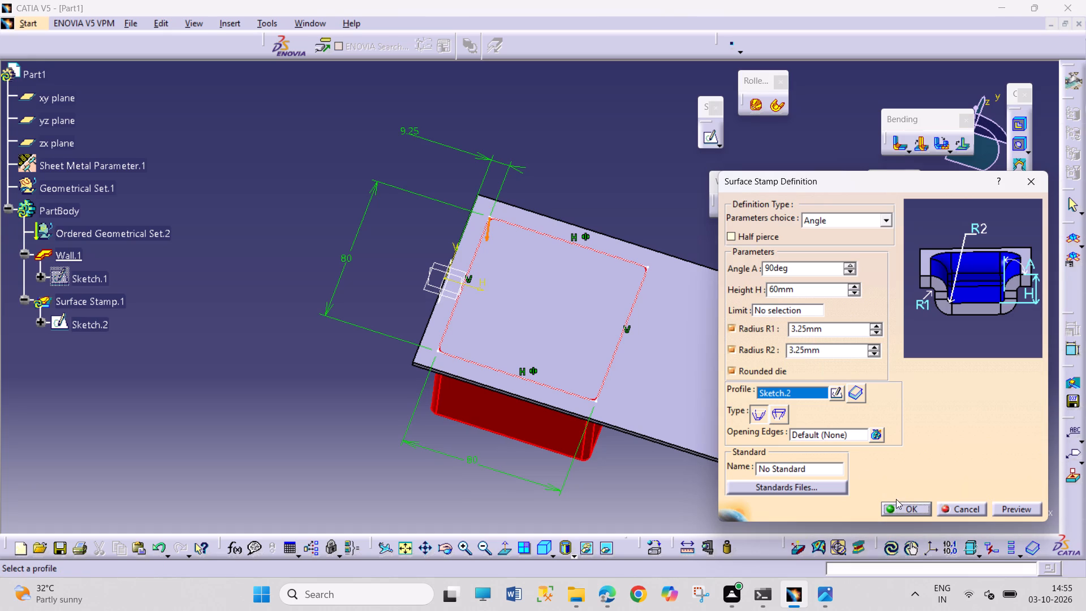
pyautogui.click(896, 505)
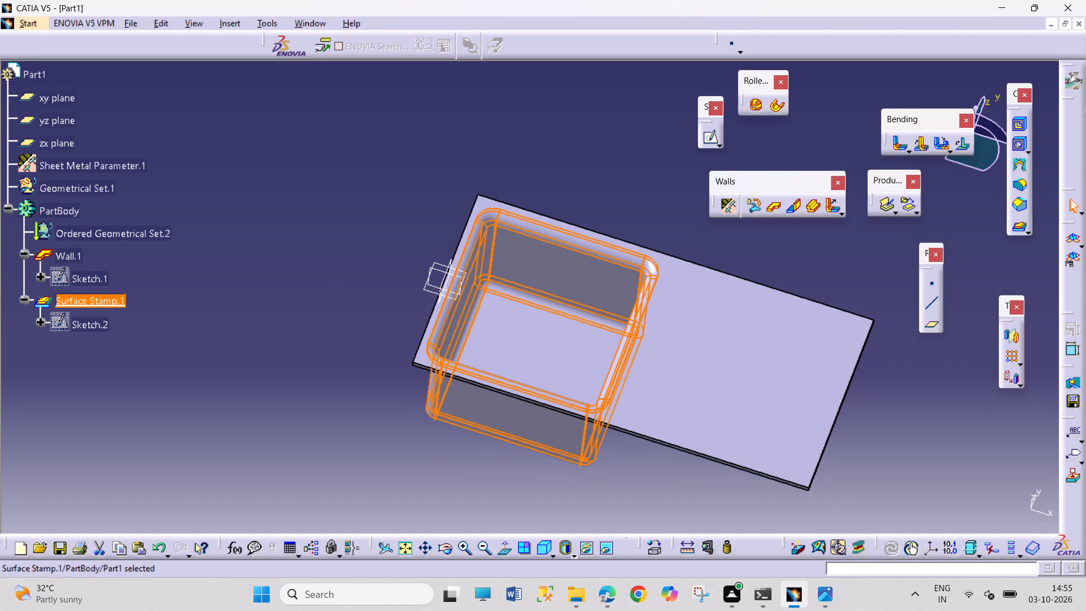
pyautogui.click(628, 505)
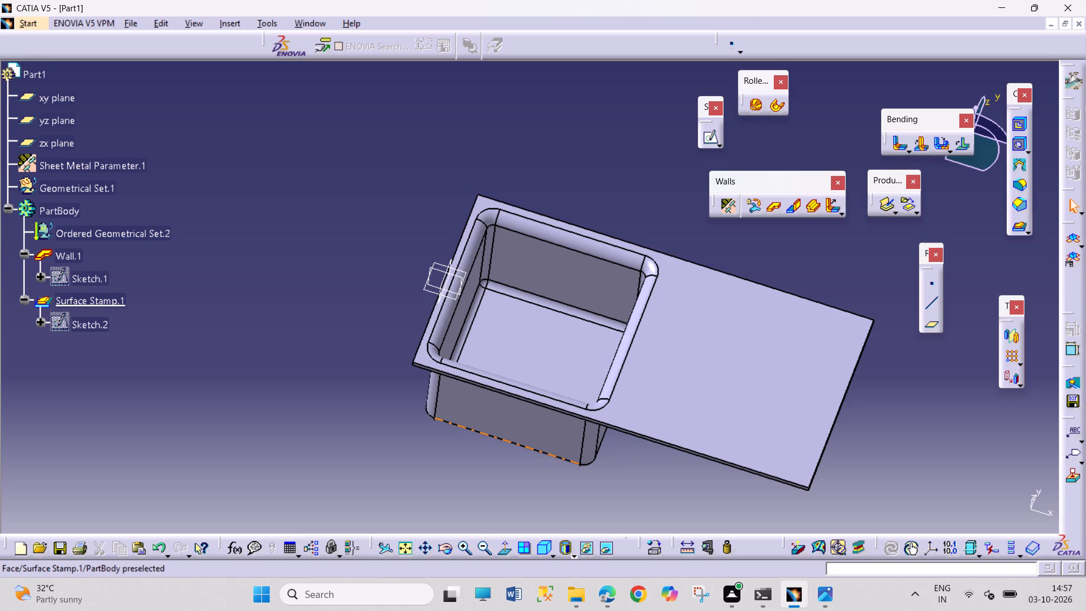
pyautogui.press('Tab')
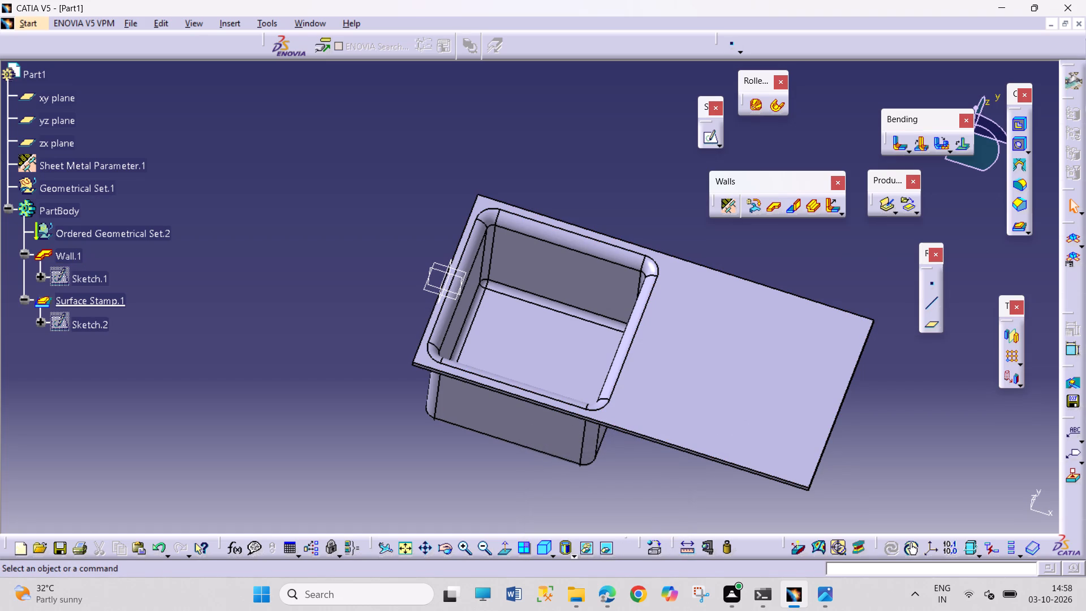
# Edit the stamp's sketch, setting both side lengths of the square to 60 mm, and exit the sketch.
pyautogui.doubleClick(77, 317)
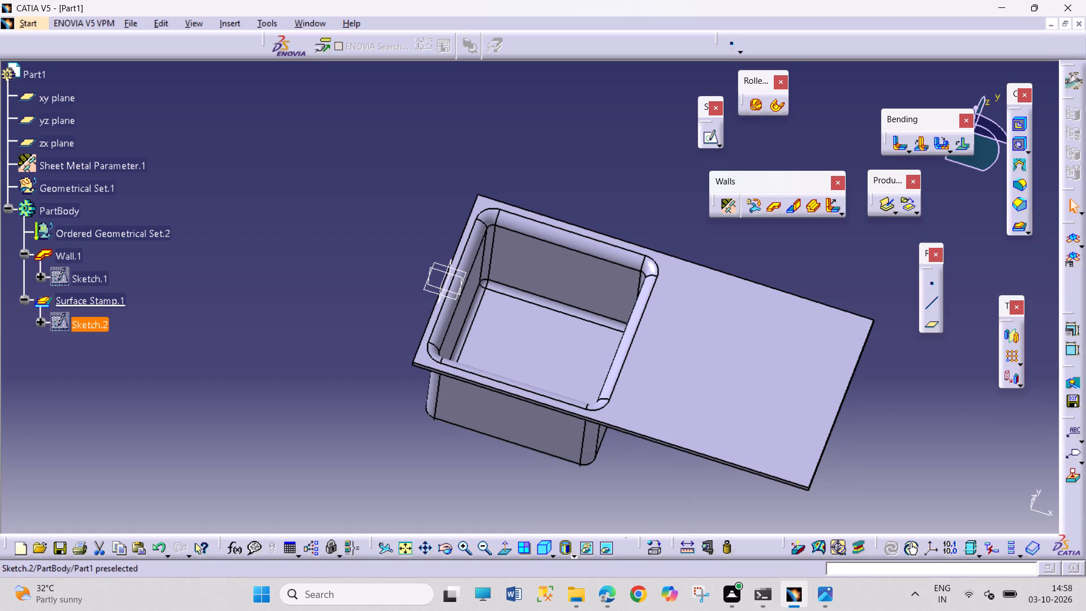
pyautogui.doubleClick(72, 320)
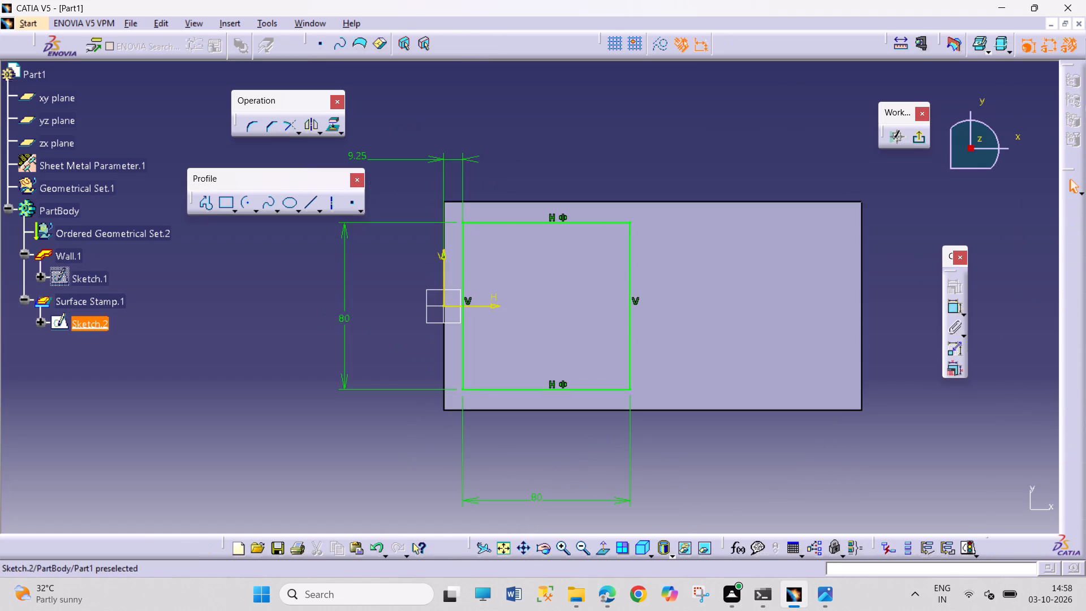
pyautogui.doubleClick(536, 495)
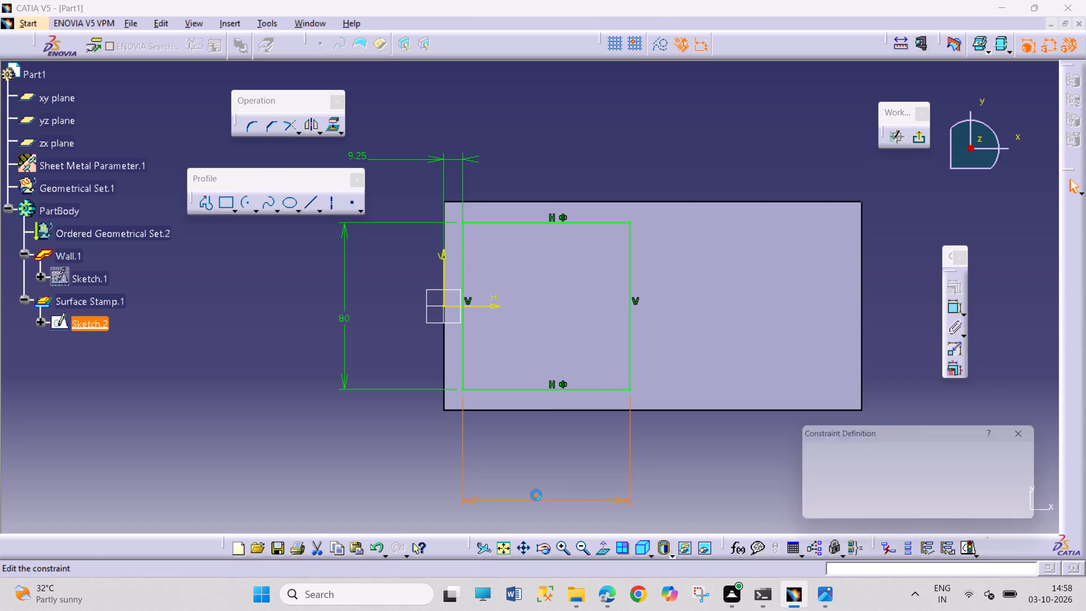
pyautogui.write('60')
pyautogui.press('Return')
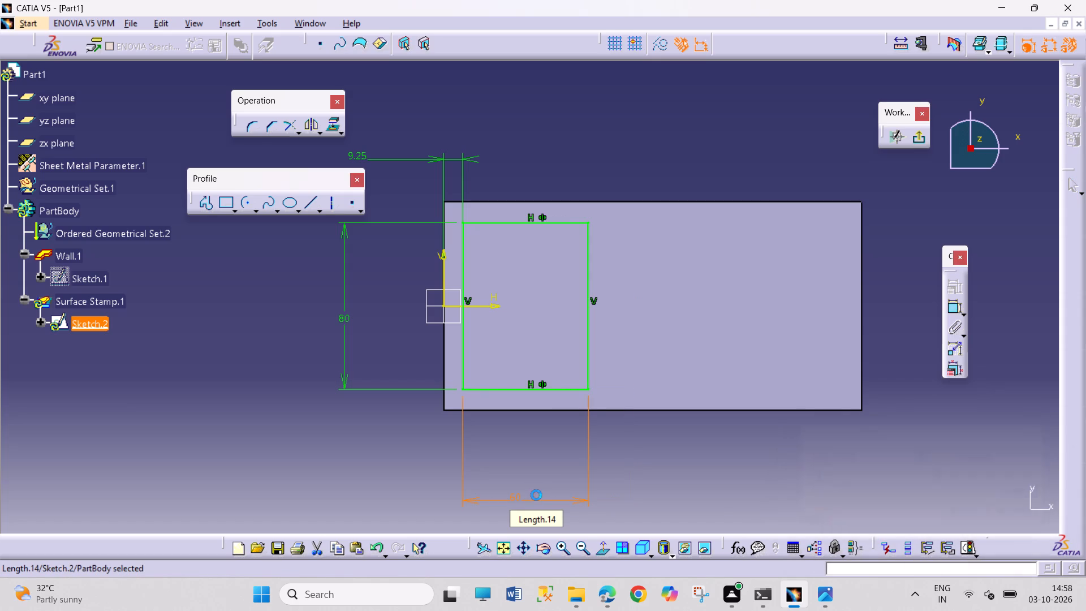
pyautogui.doubleClick(347, 316)
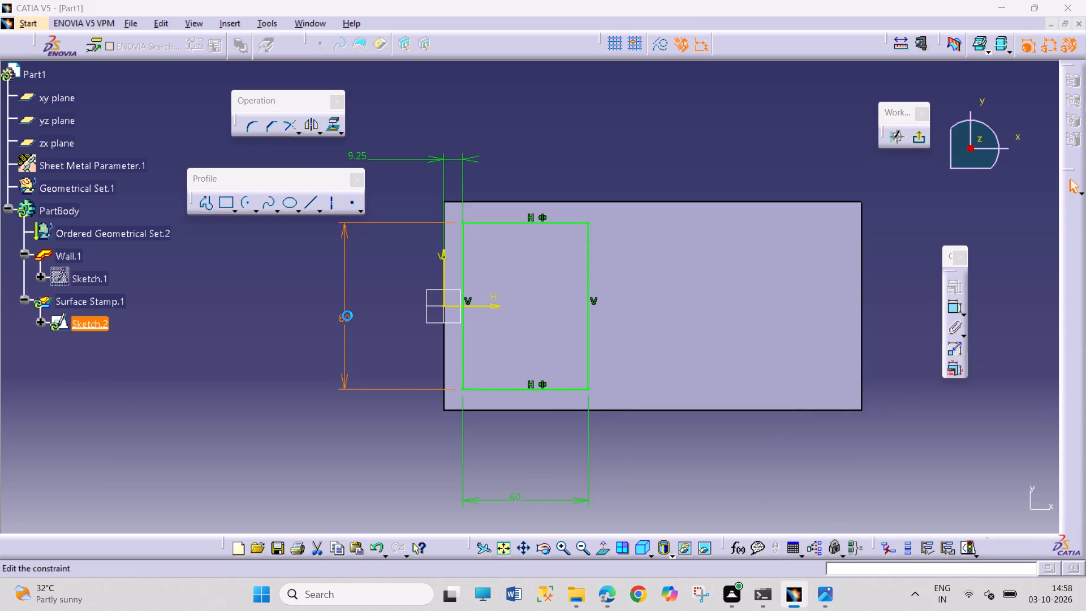
pyautogui.write('60')
pyautogui.press('Return')
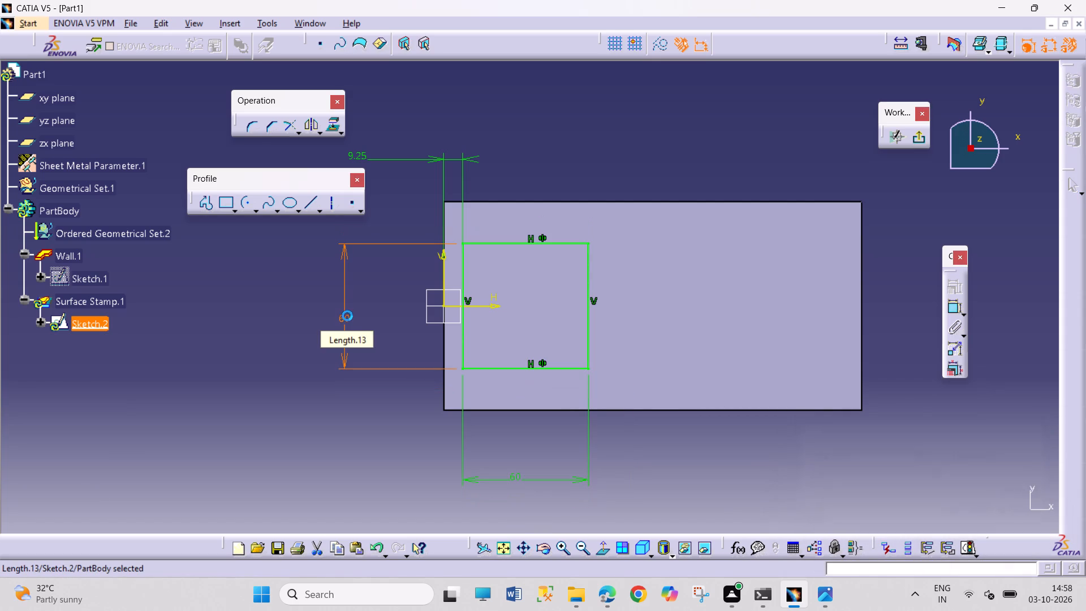
pyautogui.click(922, 134)
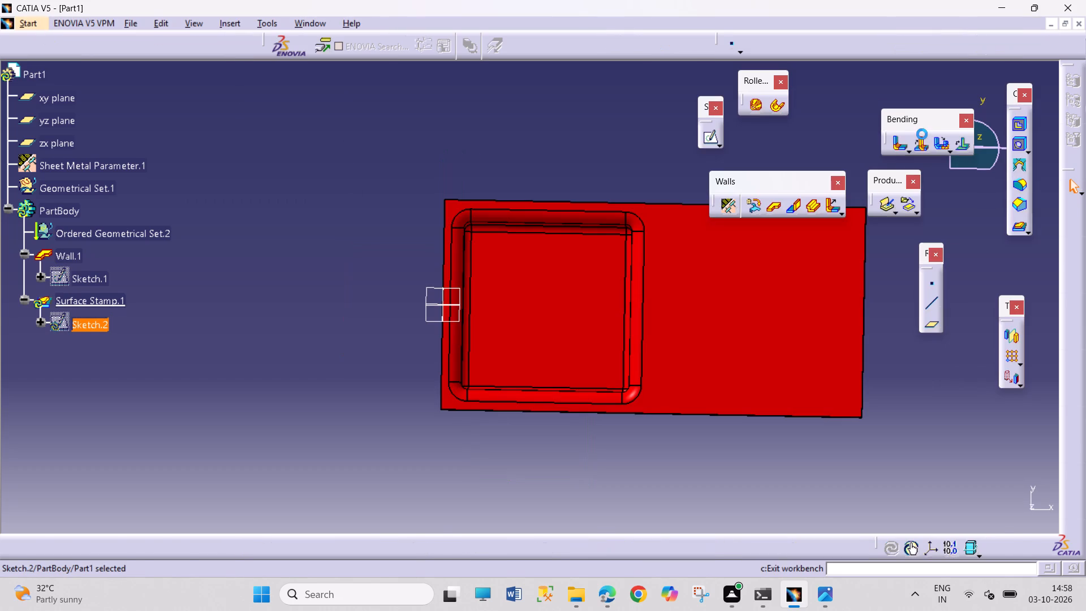
pyautogui.click(505, 493)
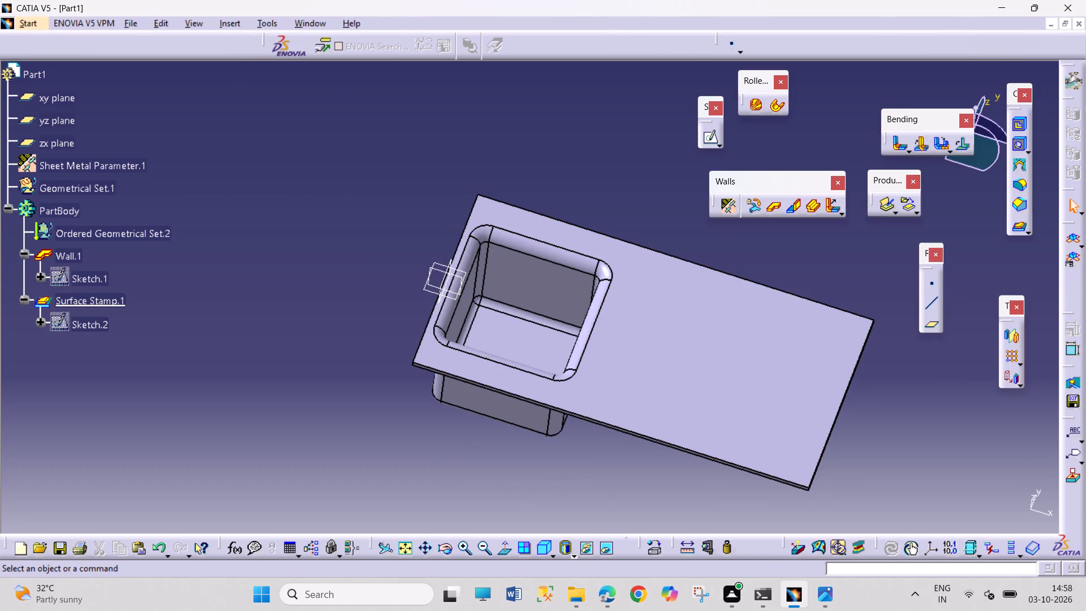
# Edit the stamp's sketch, setting both side lengths of the square to 80 mm, and exit the sketch.
pyautogui.doubleClick(68, 325)
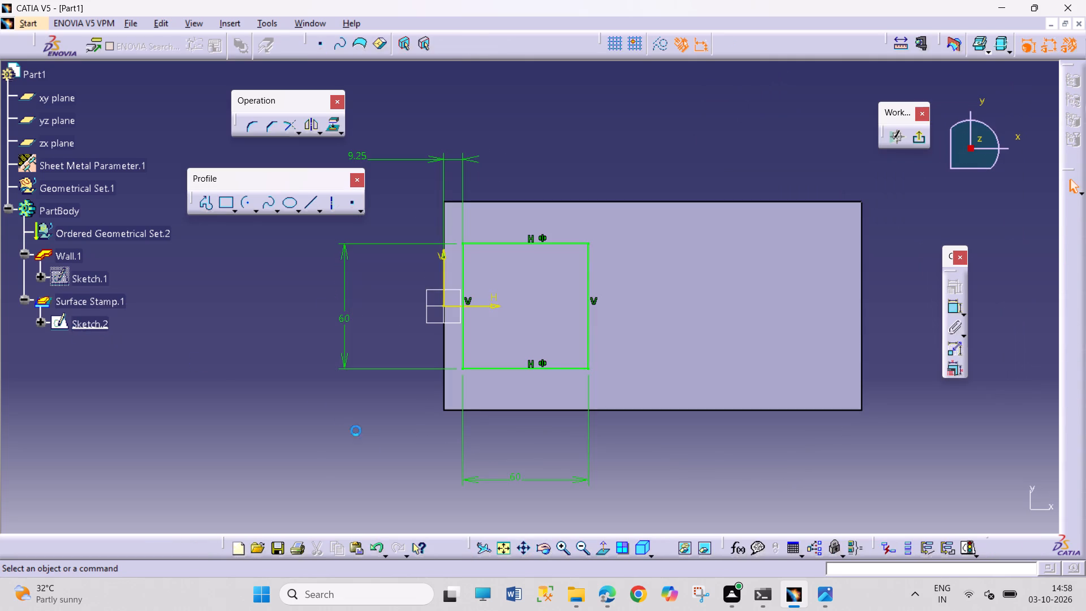
pyautogui.doubleClick(522, 474)
pyautogui.doubleClick(518, 474)
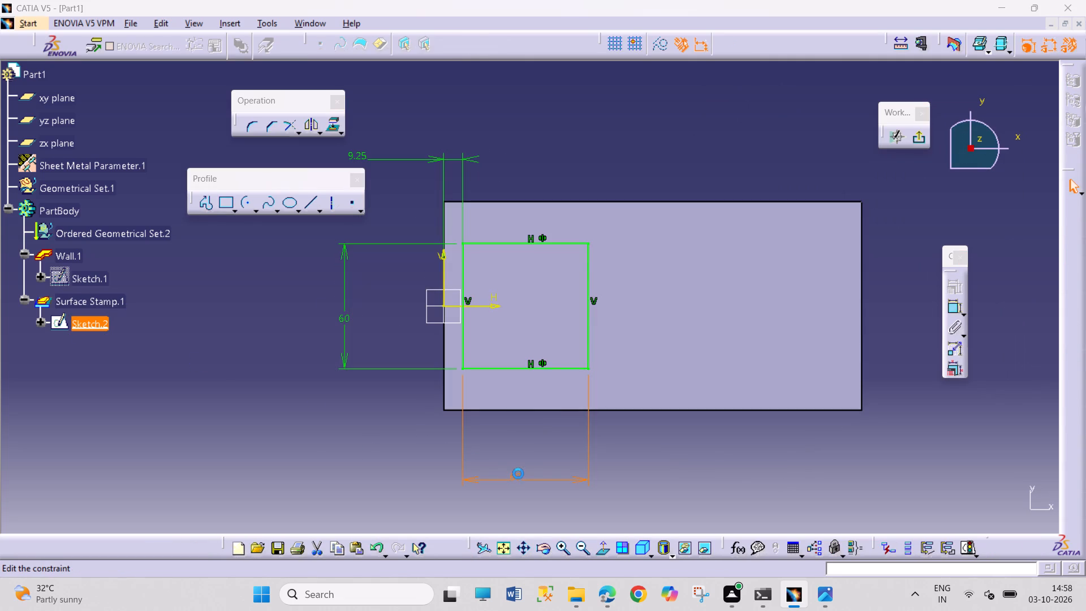
pyautogui.write('80')
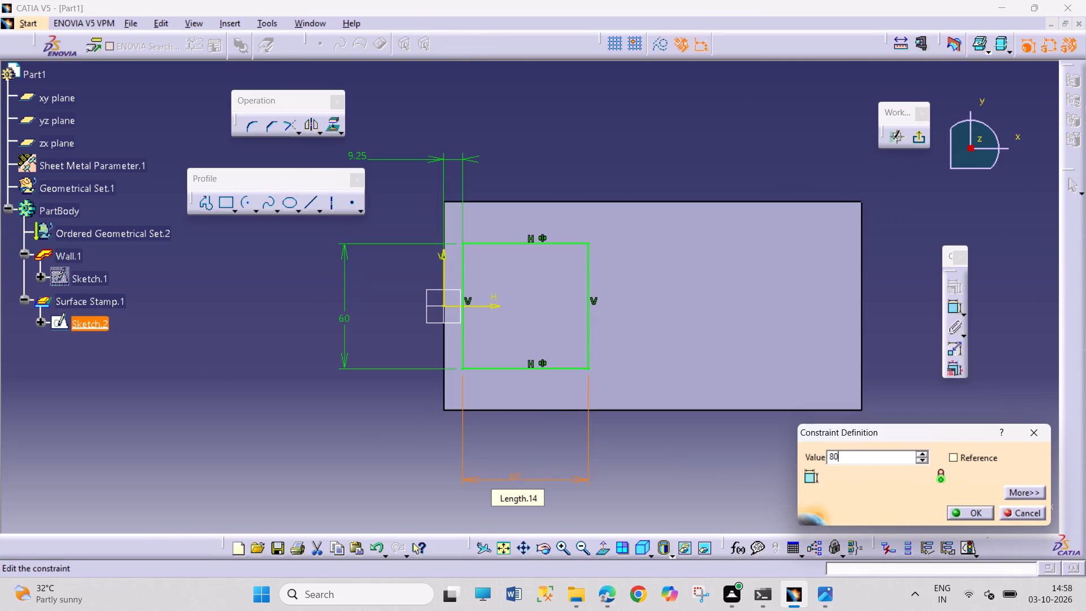
pyautogui.press('Return')
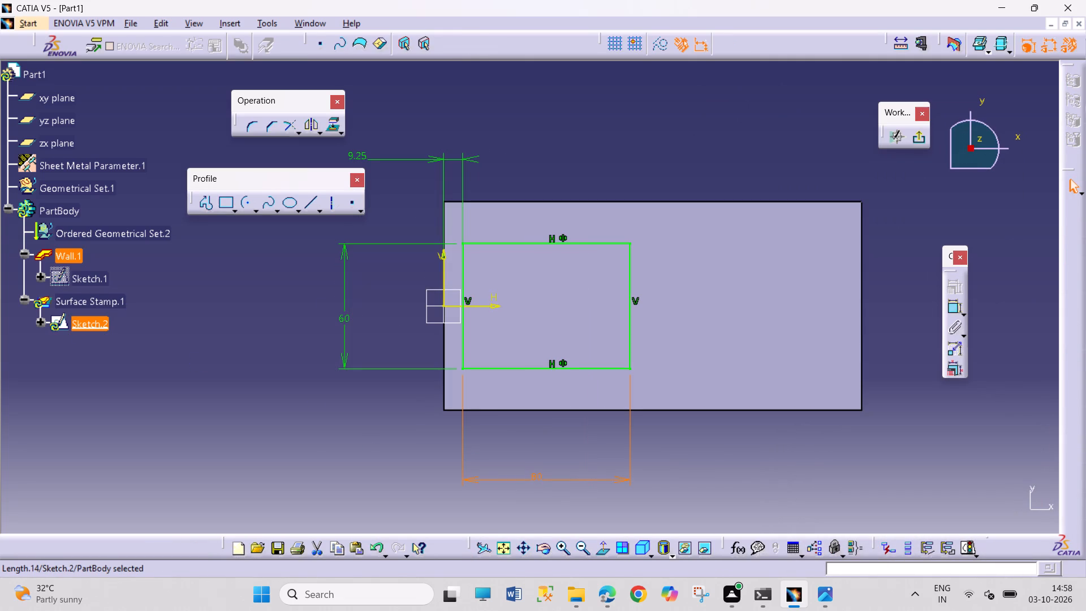
pyautogui.doubleClick(341, 316)
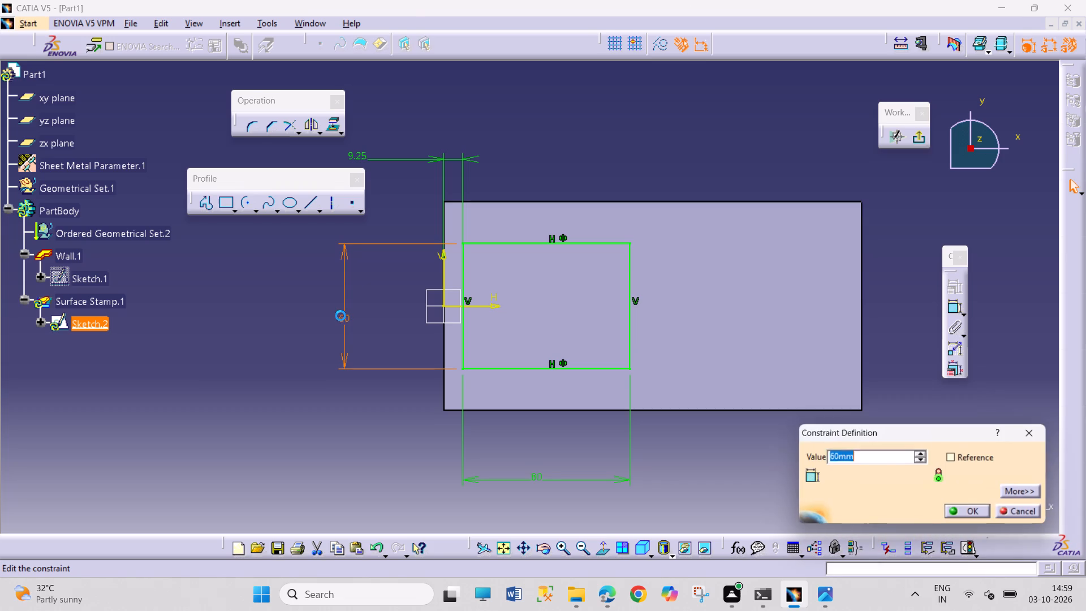
pyautogui.write('80')
pyautogui.press('Return')
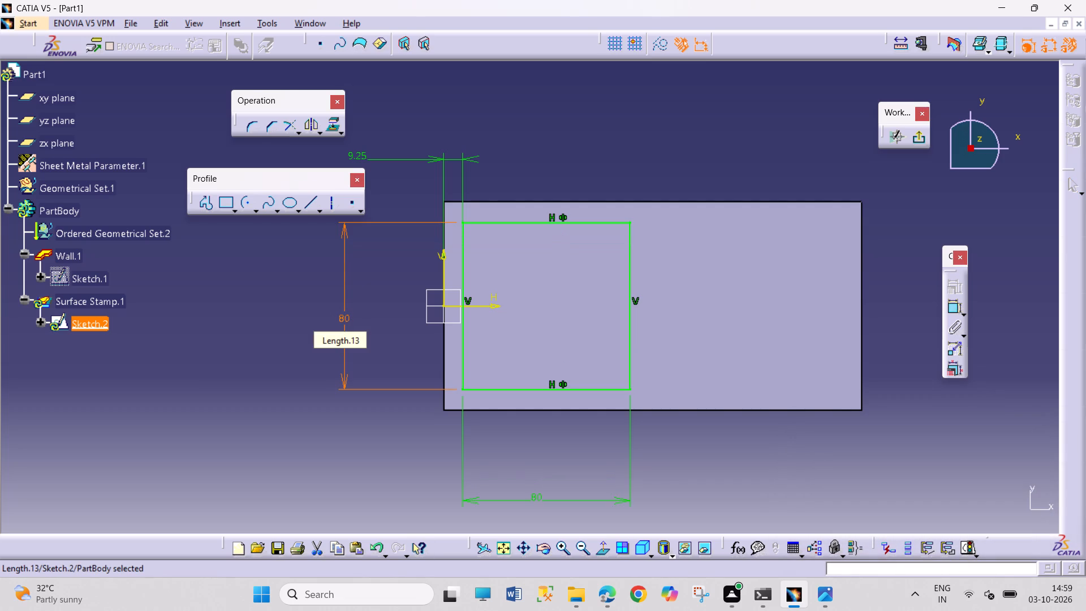
pyautogui.click(926, 140)
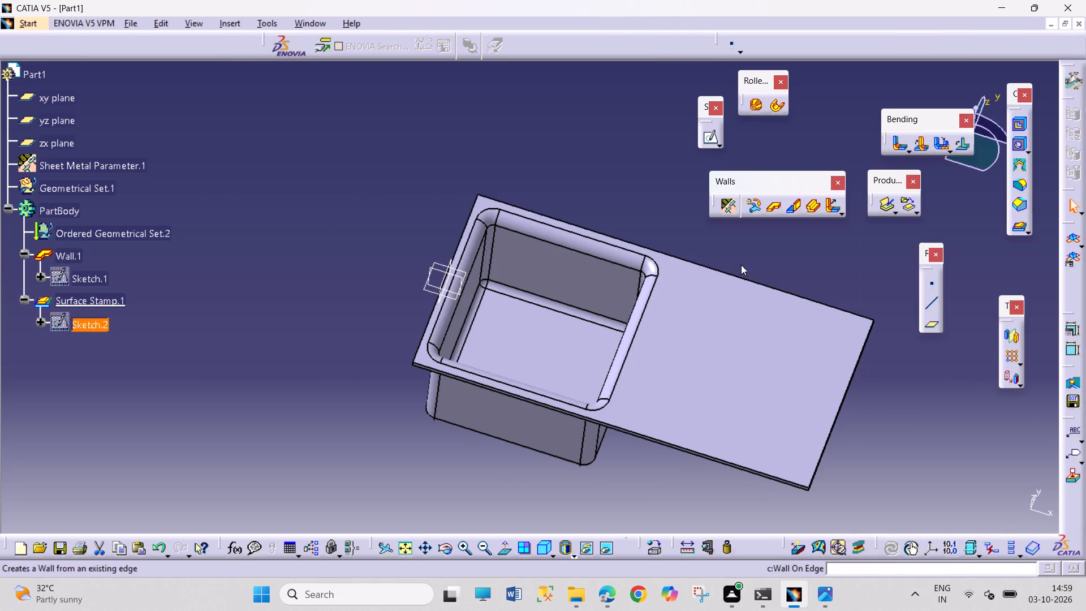
# Start a sketch on the wall's top face and draw a vertical elongated hole with about 5.4 mm radius on the drainboard beside the bowl.
pyautogui.click(696, 354)
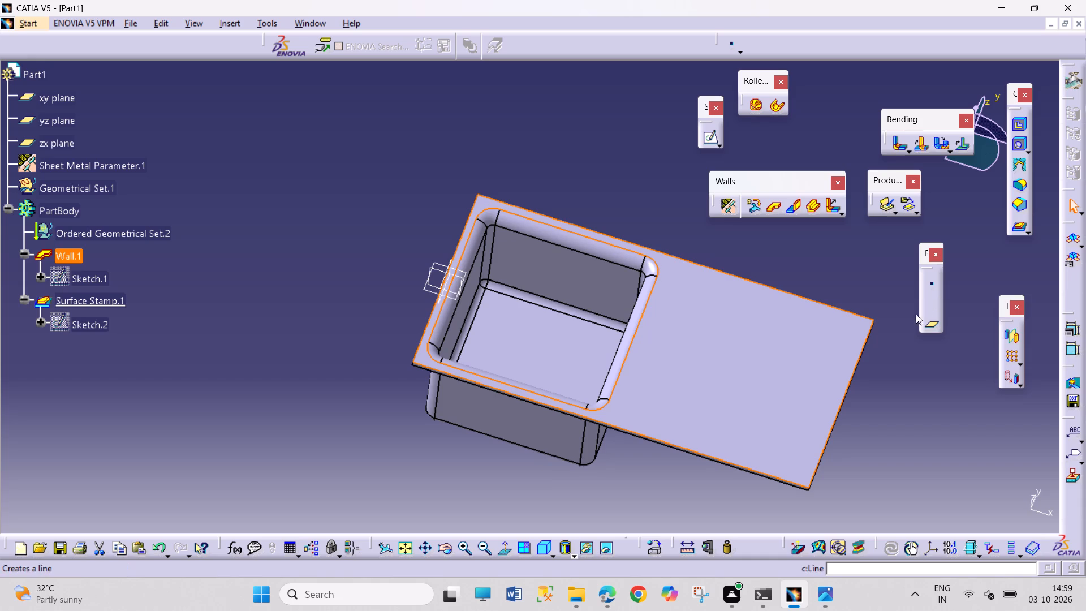
pyautogui.click(710, 141)
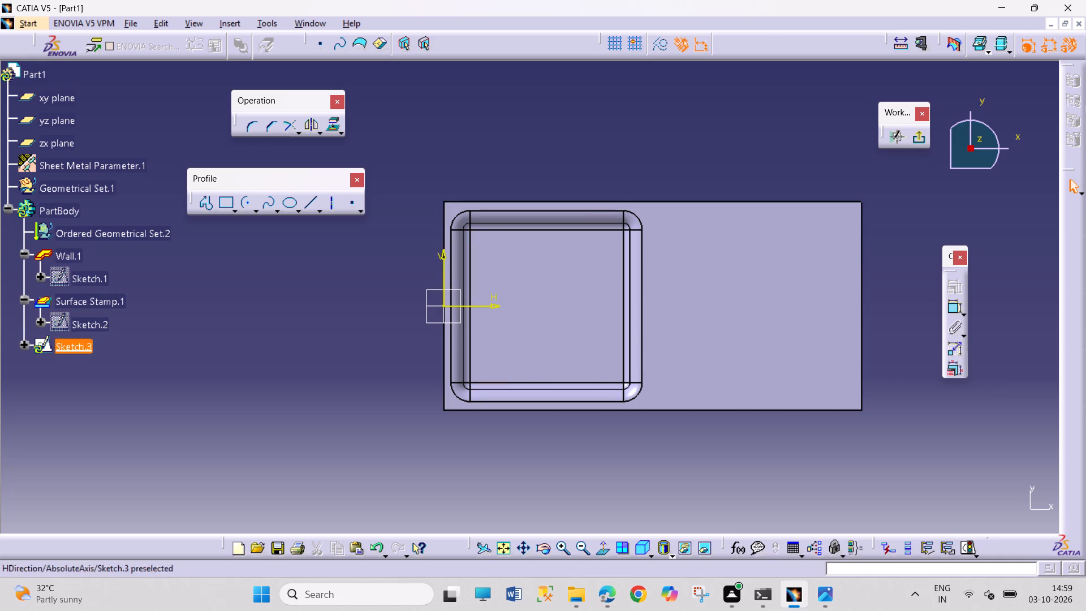
pyautogui.click(238, 210)
pyautogui.click(308, 225)
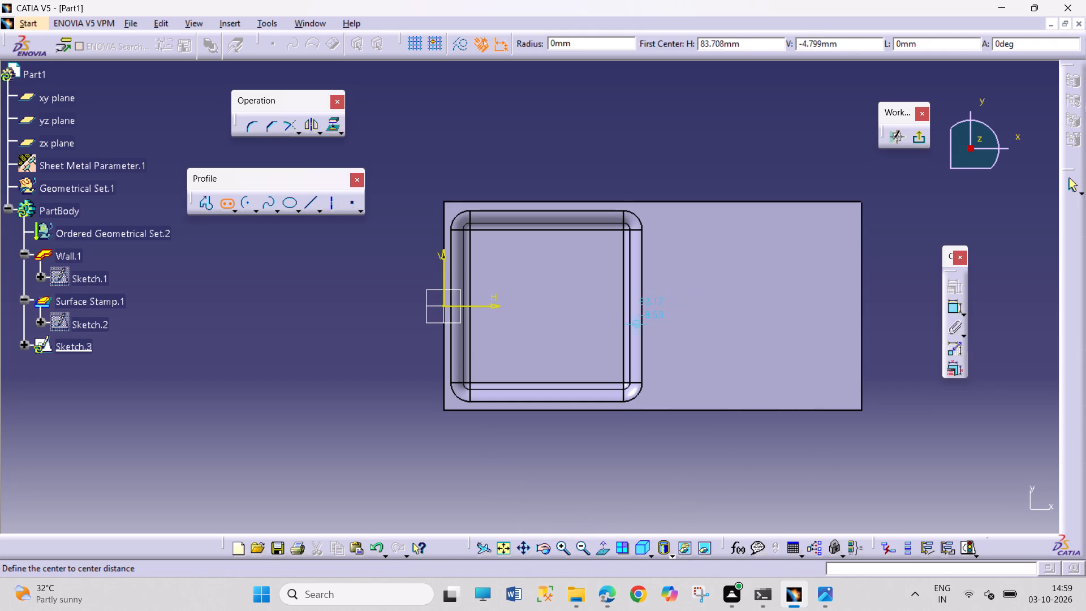
pyautogui.click(666, 305)
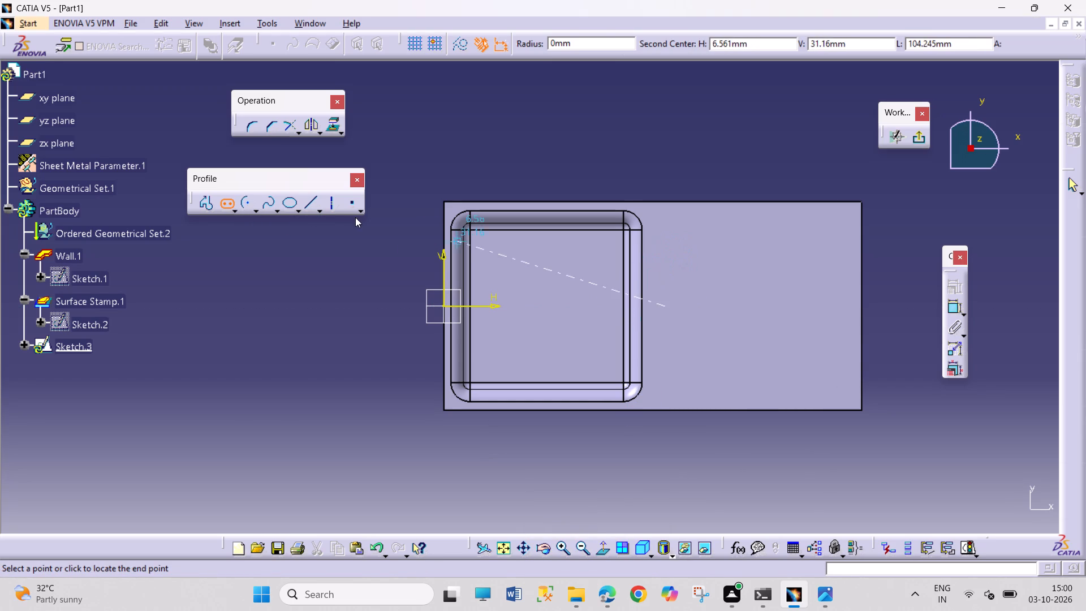
pyautogui.click(221, 203)
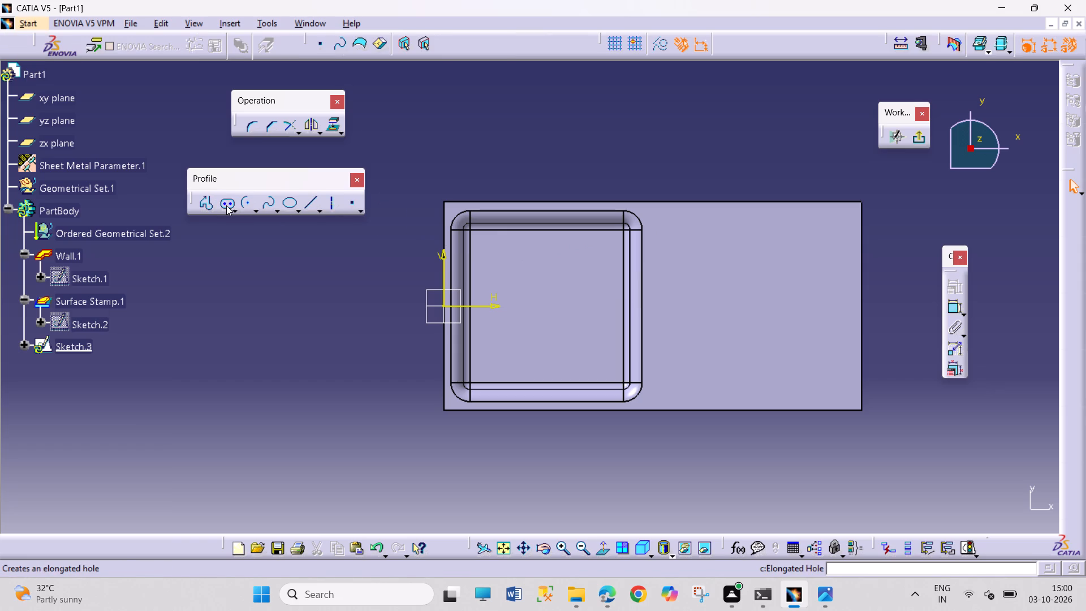
pyautogui.click(226, 205)
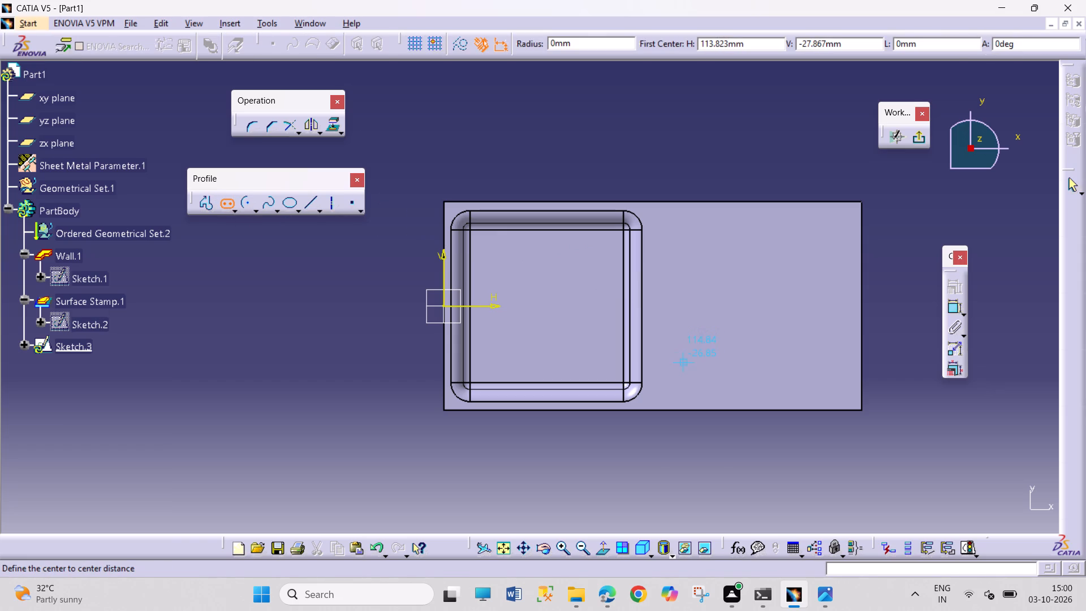
pyautogui.click(682, 364)
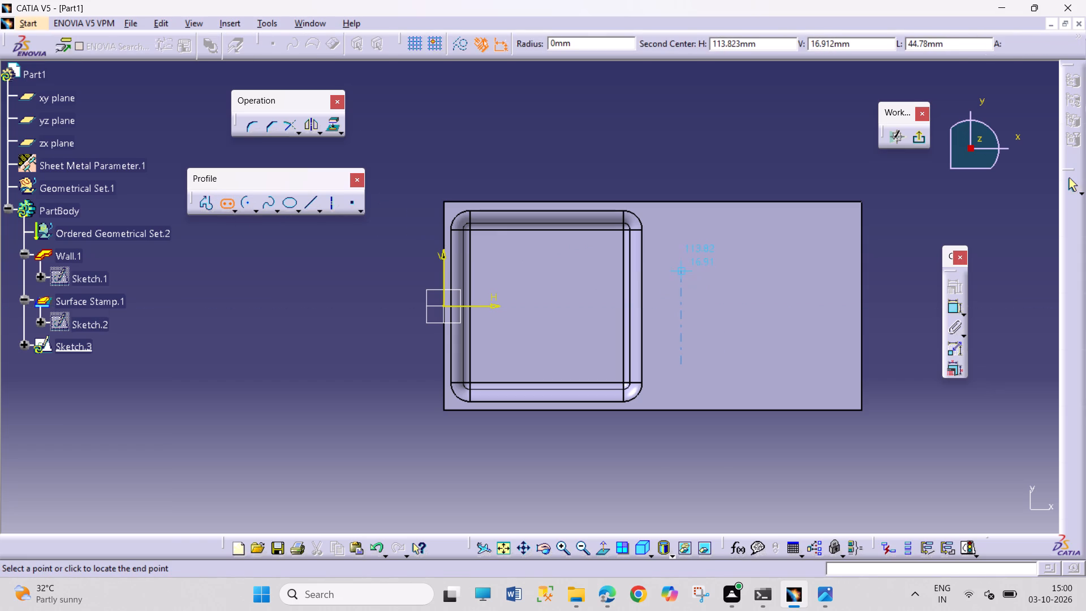
pyautogui.click(681, 261)
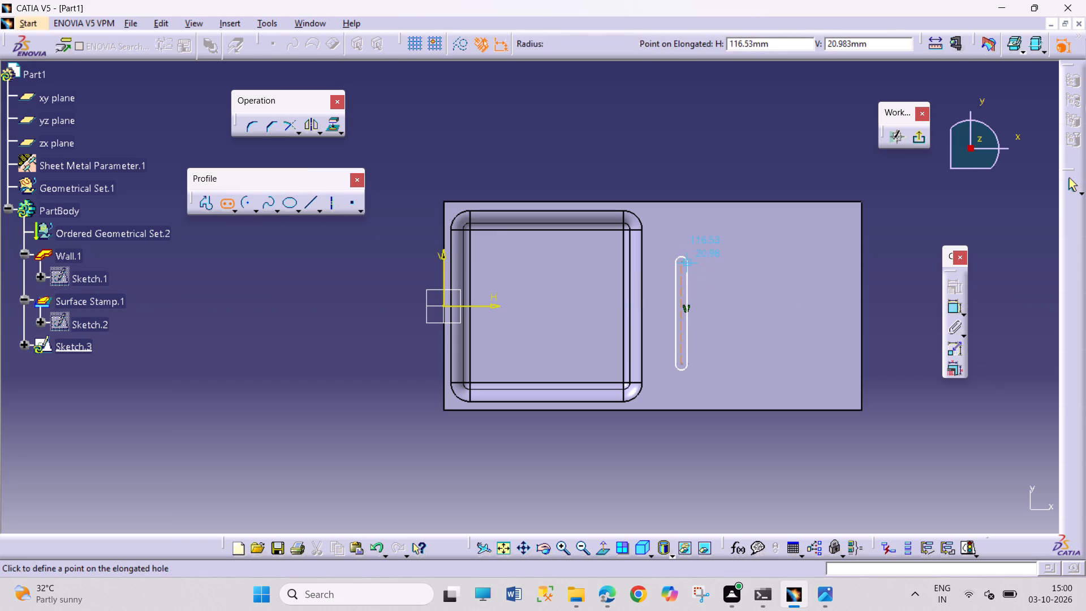
pyautogui.click(693, 267)
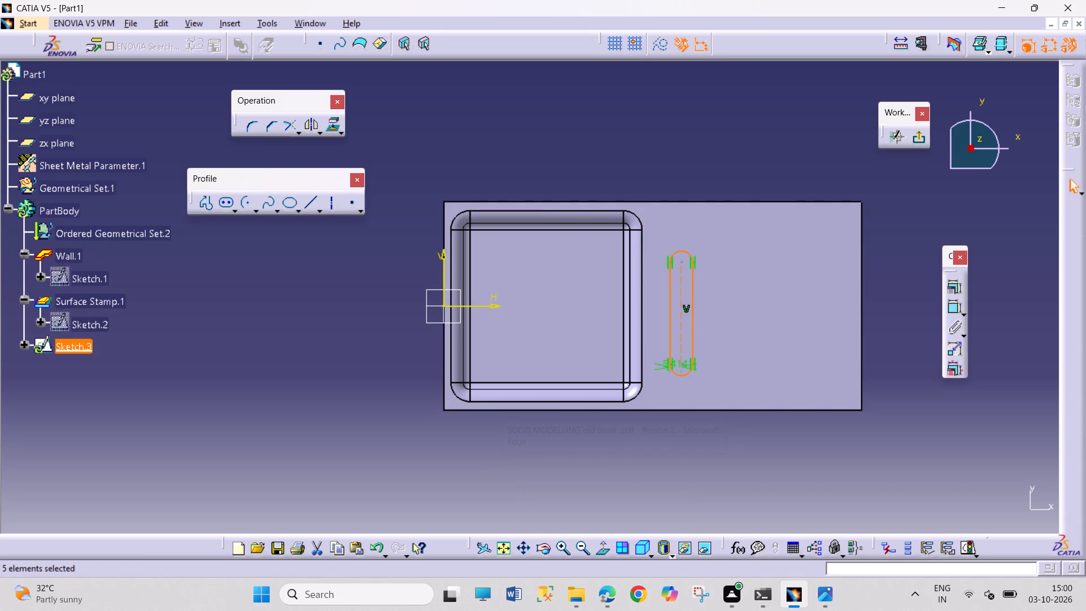
# Translate the elongated hole along the drainboard's length in duplicate mode with 6 instances, spaced about 21 mm apart.
pyautogui.click(320, 134)
pyautogui.click(382, 147)
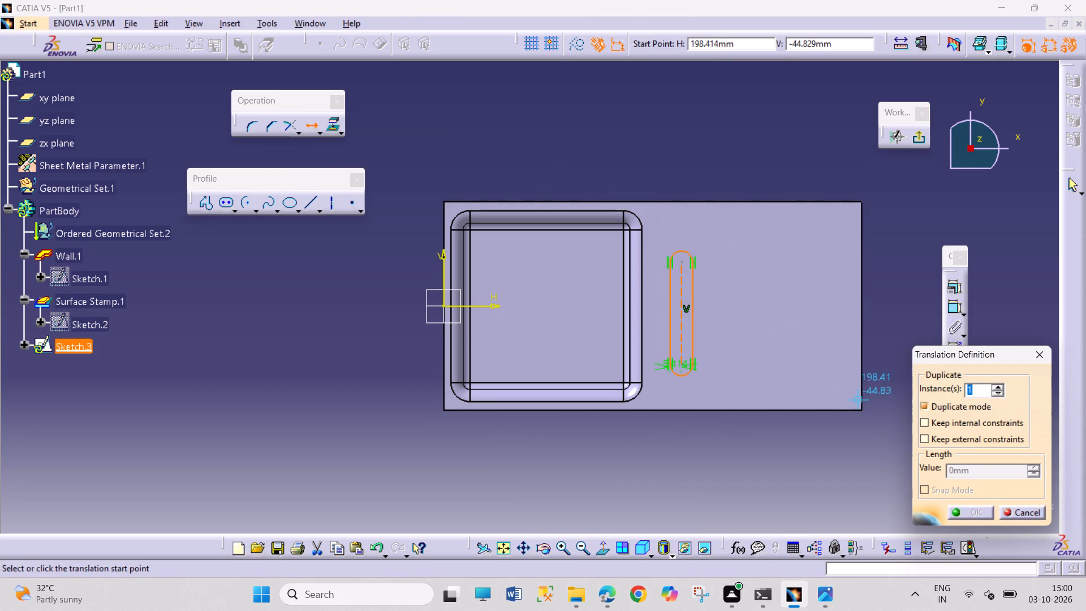
pyautogui.press('6')
pyautogui.press('Return')
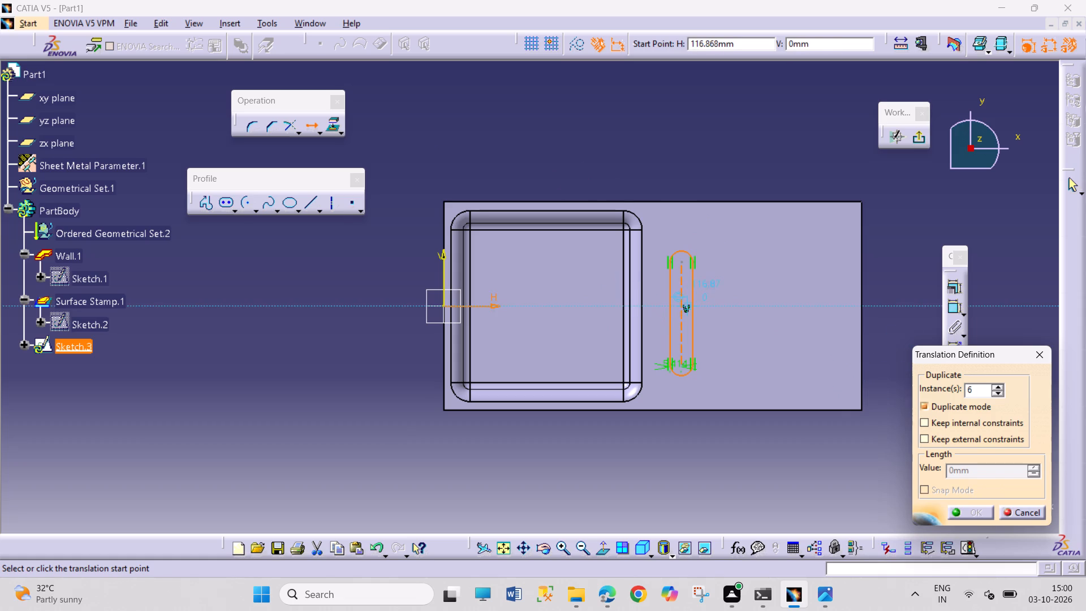
pyautogui.click(683, 311)
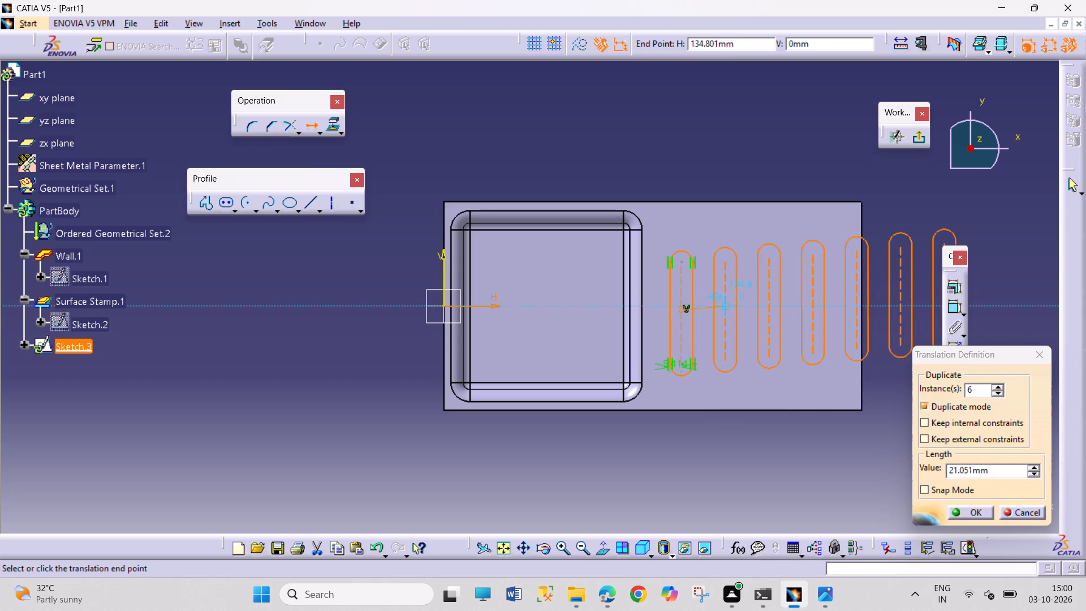
pyautogui.click(727, 311)
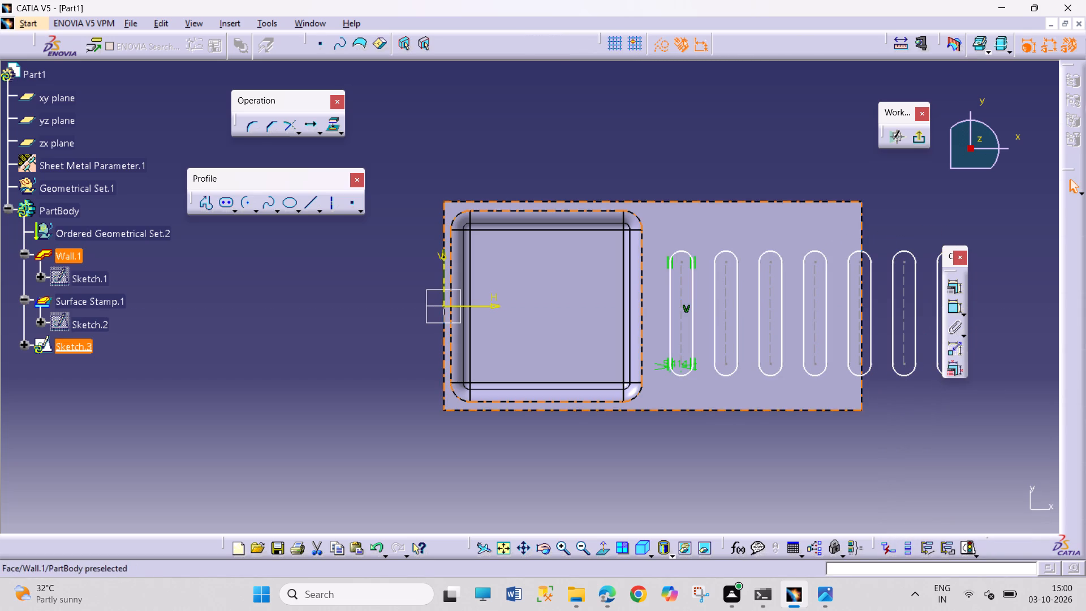
# Move the first slot's radius dimension clear of the geometry, below the wall's long edge.
pyautogui.moveTo(663, 364); pyautogui.dragTo(662, 369)
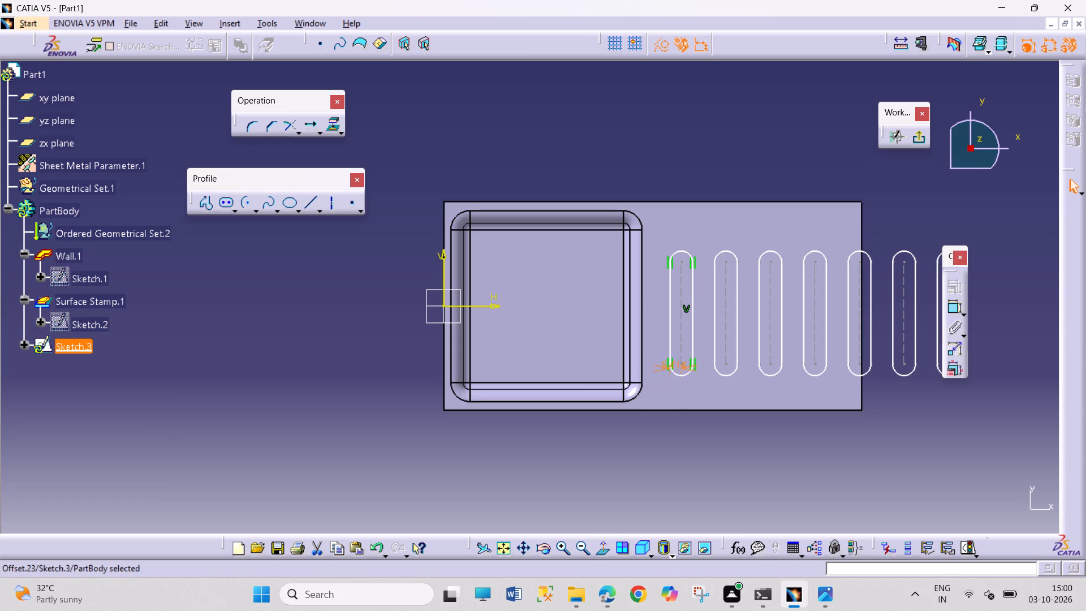
pyautogui.moveTo(662, 369); pyautogui.dragTo(595, 440)
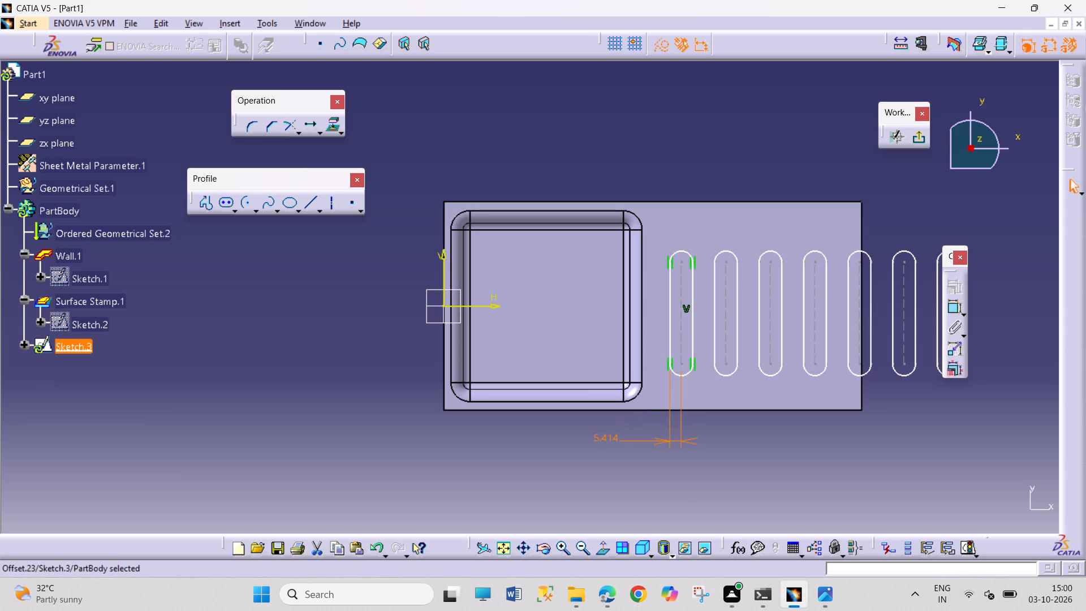
# Delete the lines, arcs and axis of the slot copy farthest from the bowl, moving the constraint toolbar off it.
pyautogui.rightClick(938, 355)
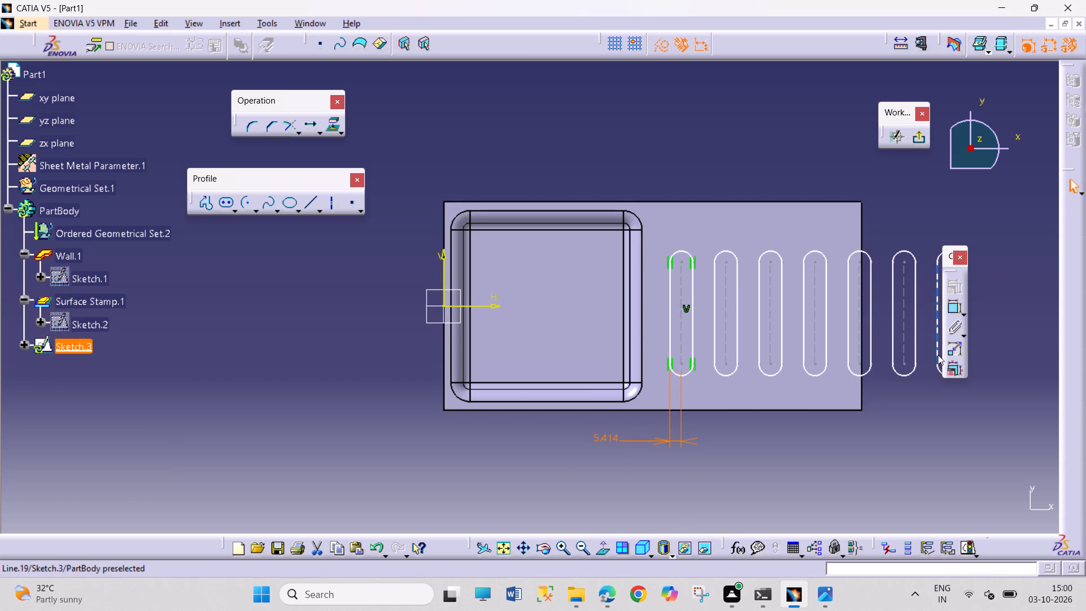
pyautogui.rightClick(935, 359)
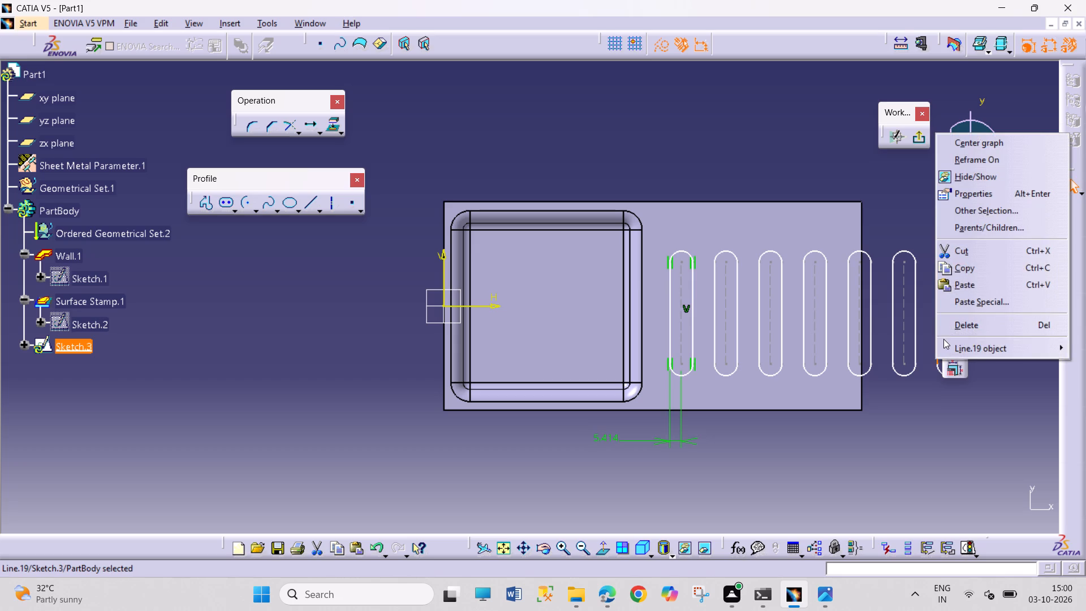
pyautogui.click(951, 326)
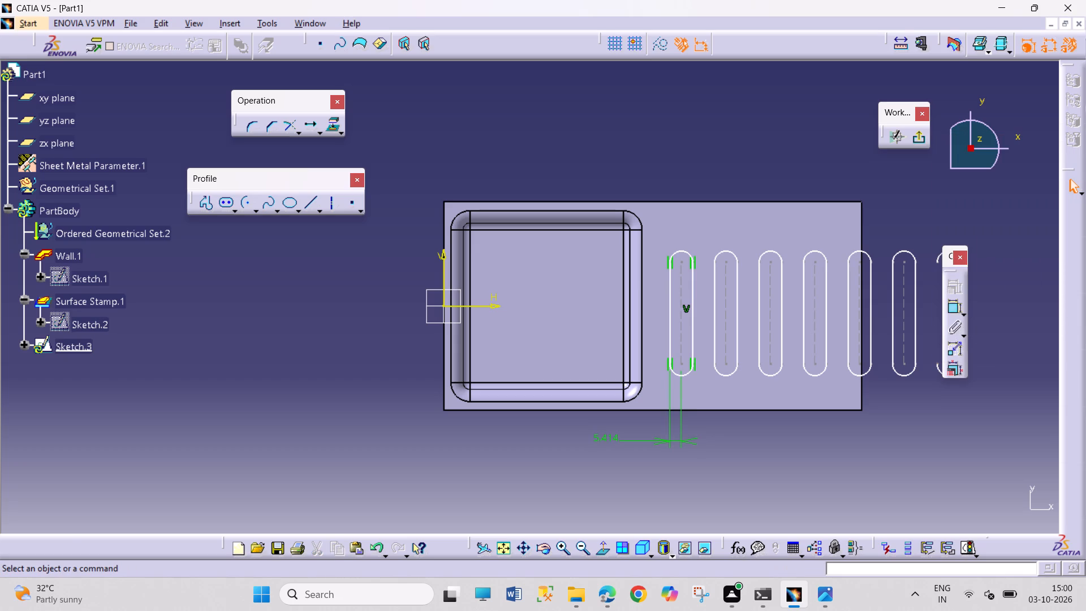
pyautogui.moveTo(949, 276); pyautogui.dragTo(971, 276)
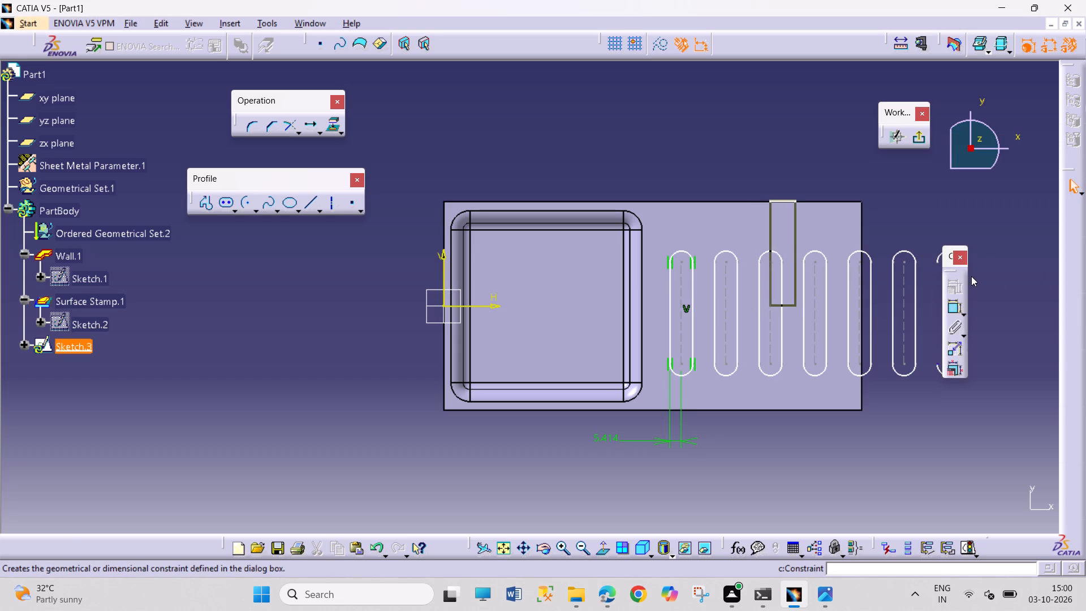
pyautogui.moveTo(971, 276); pyautogui.dragTo(977, 278)
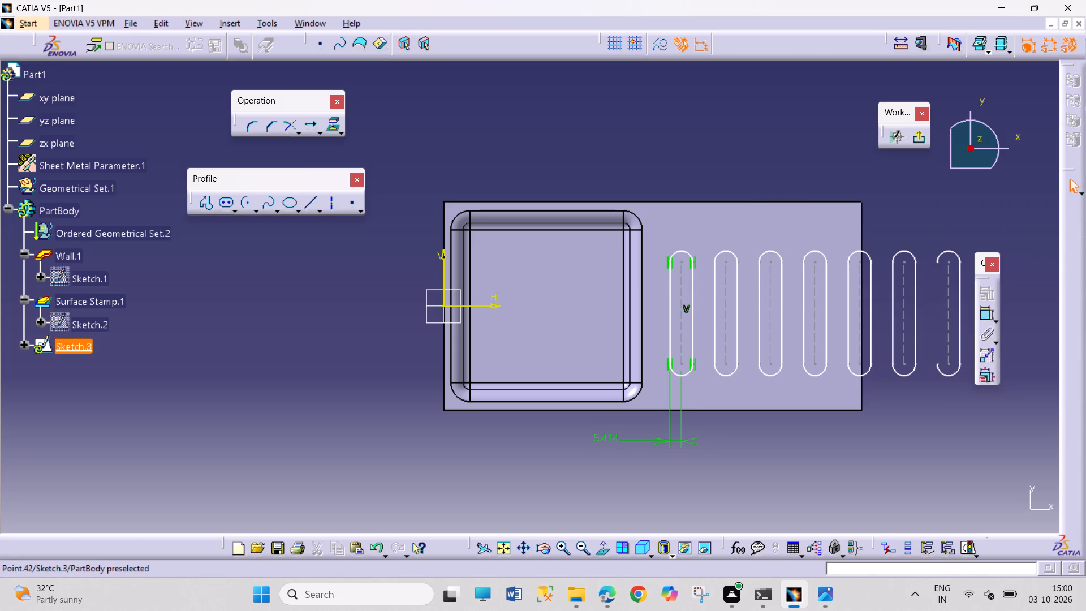
pyautogui.rightClick(945, 376)
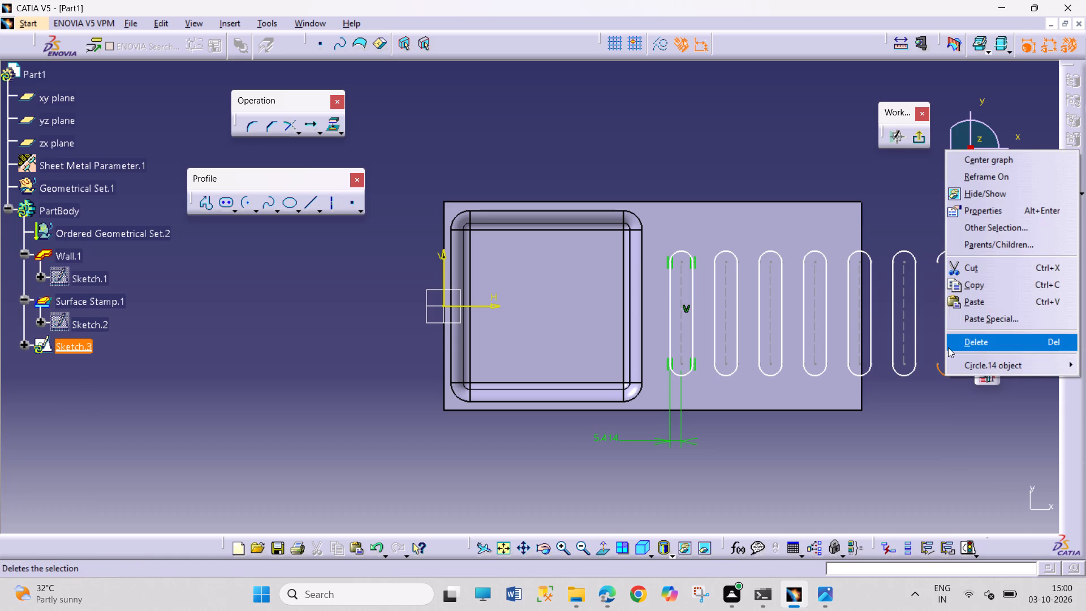
pyautogui.click(948, 347)
pyautogui.rightClick(948, 347)
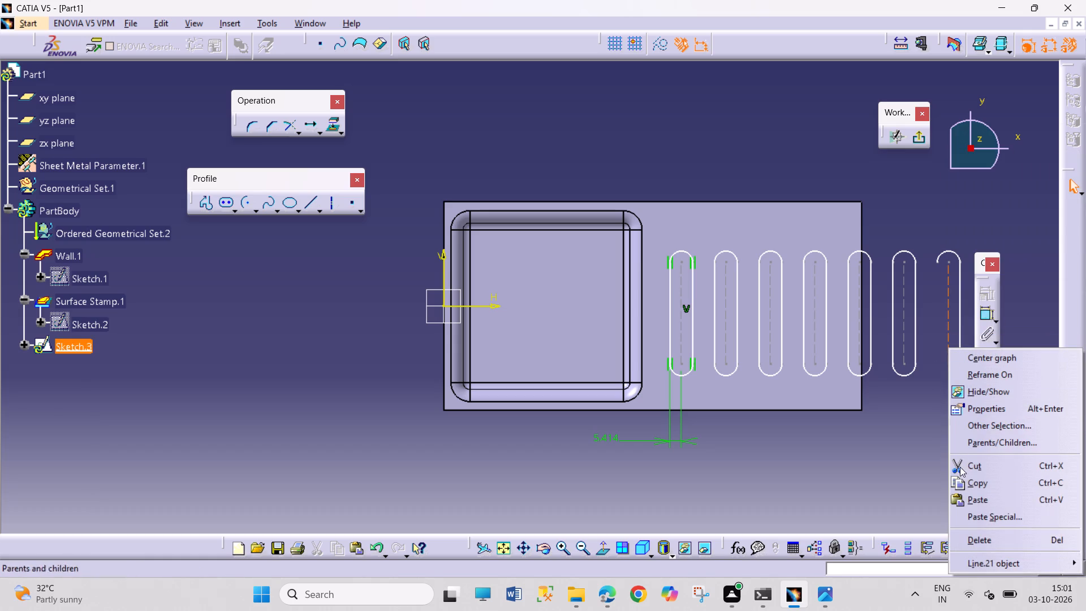
pyautogui.click(979, 544)
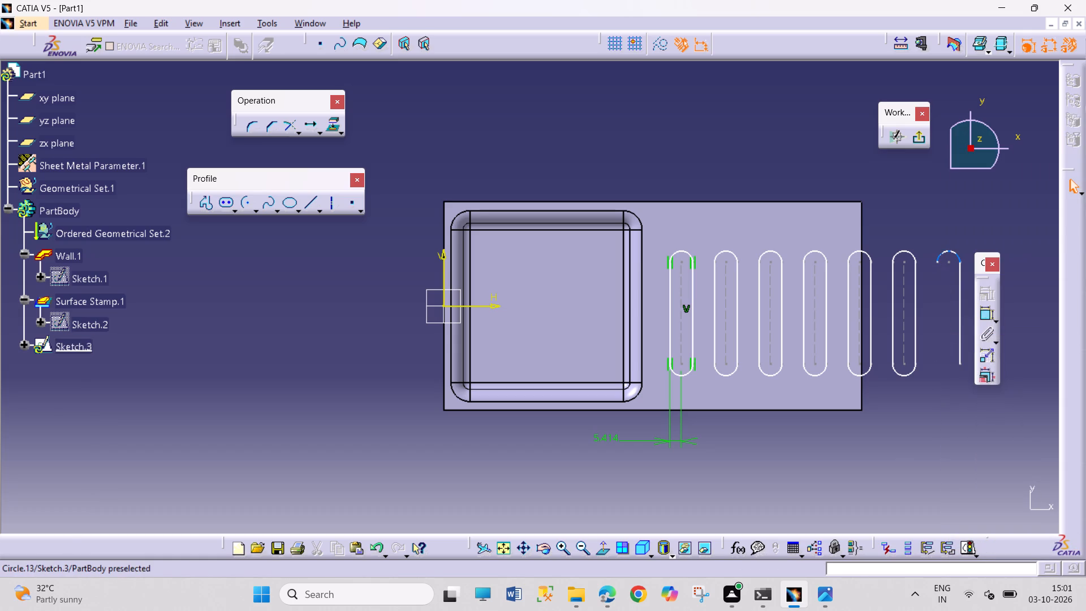
pyautogui.rightClick(944, 253)
pyautogui.click(967, 445)
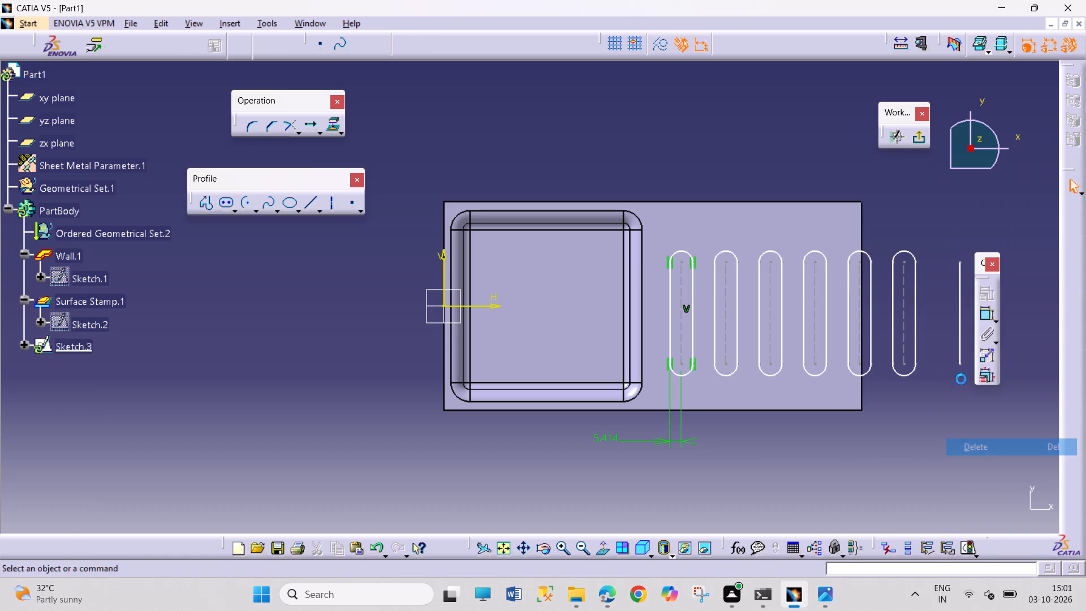
pyautogui.rightClick(958, 294)
pyautogui.click(958, 485)
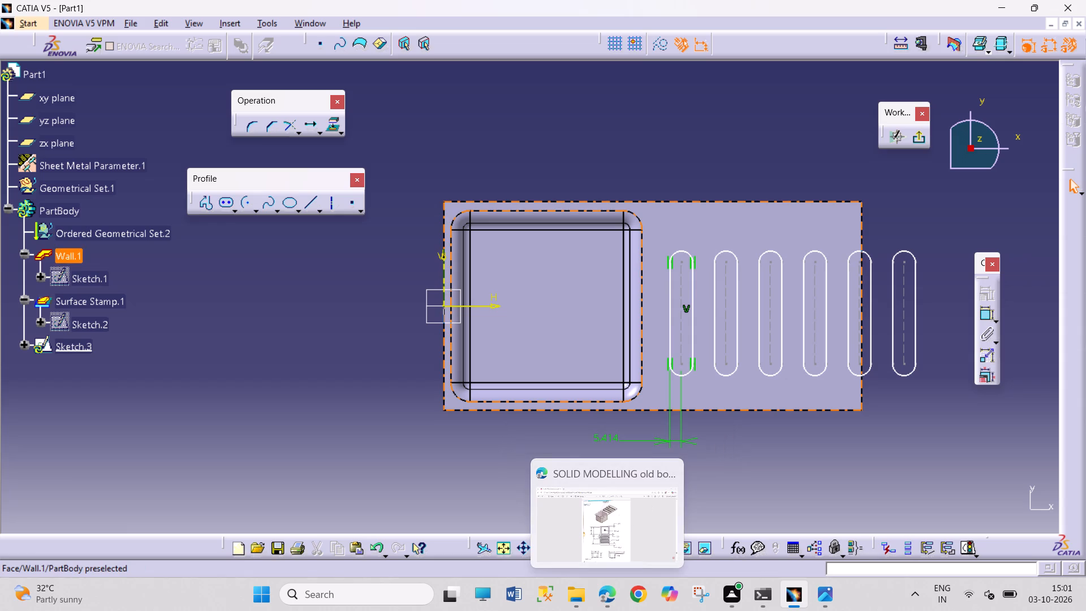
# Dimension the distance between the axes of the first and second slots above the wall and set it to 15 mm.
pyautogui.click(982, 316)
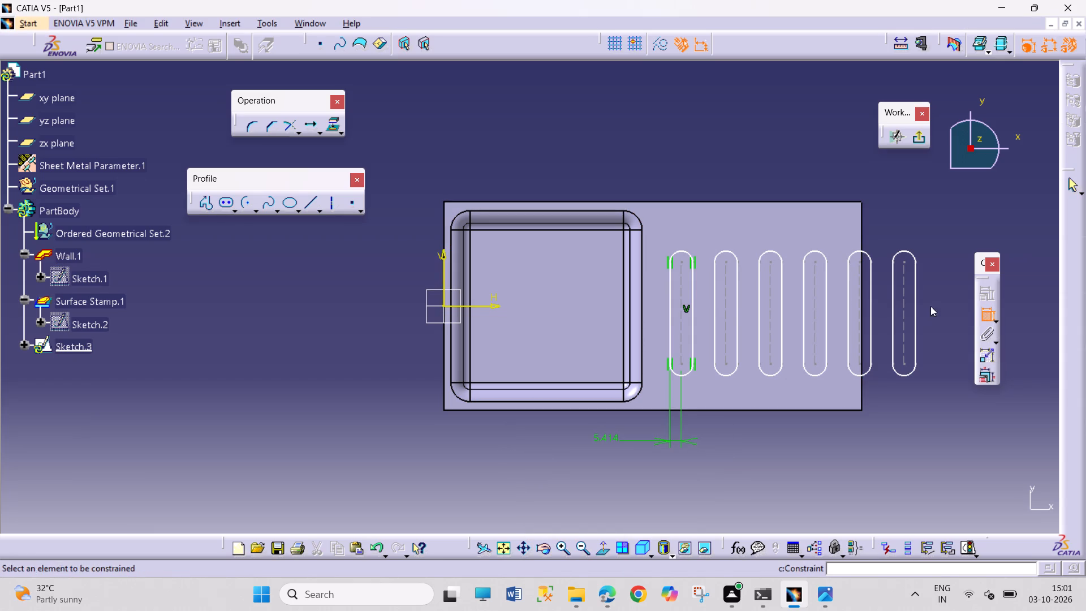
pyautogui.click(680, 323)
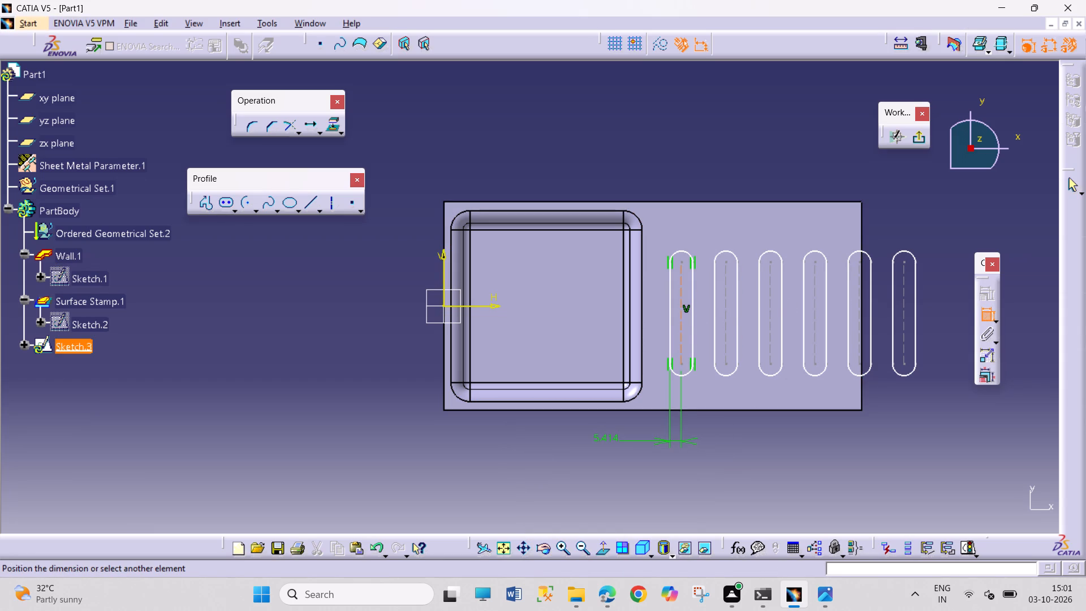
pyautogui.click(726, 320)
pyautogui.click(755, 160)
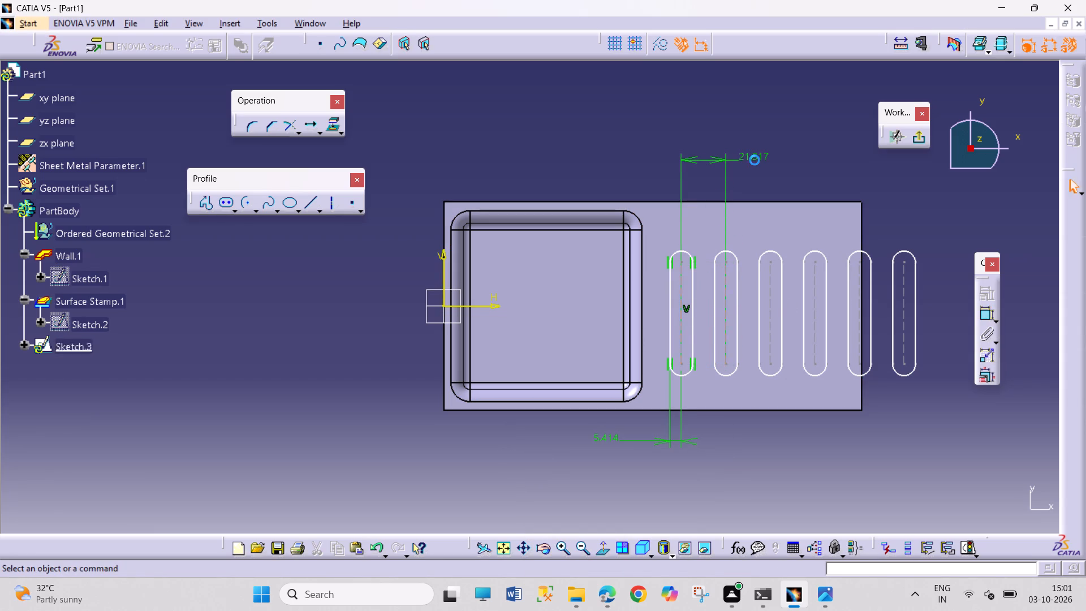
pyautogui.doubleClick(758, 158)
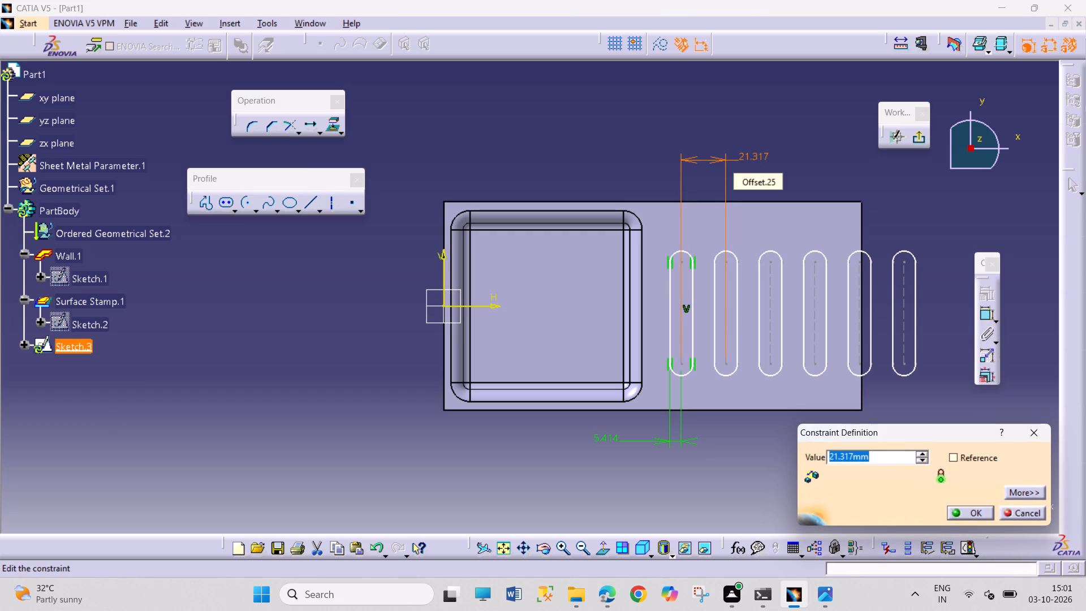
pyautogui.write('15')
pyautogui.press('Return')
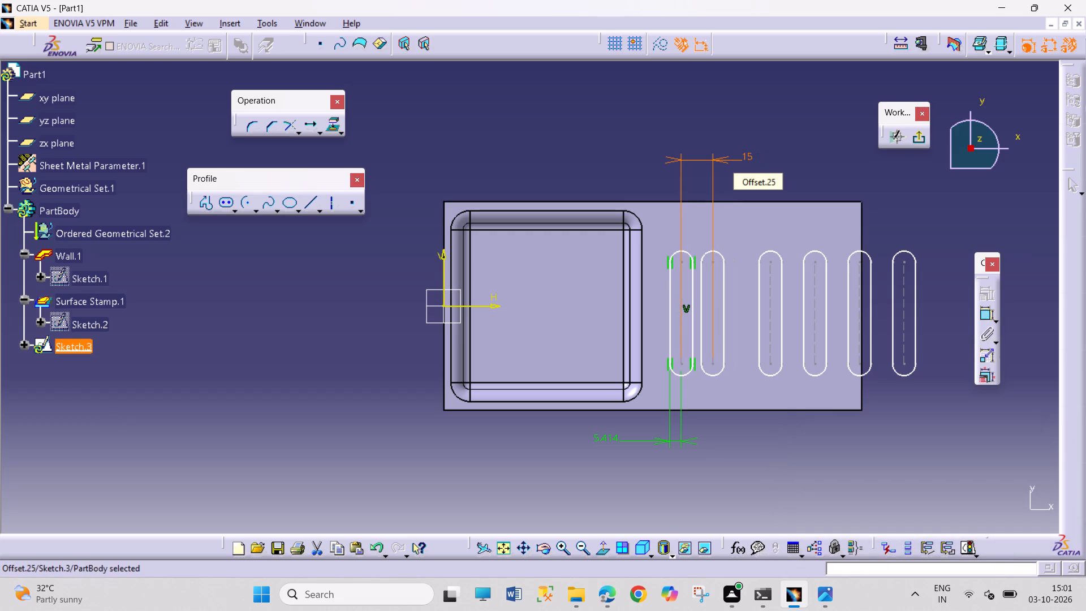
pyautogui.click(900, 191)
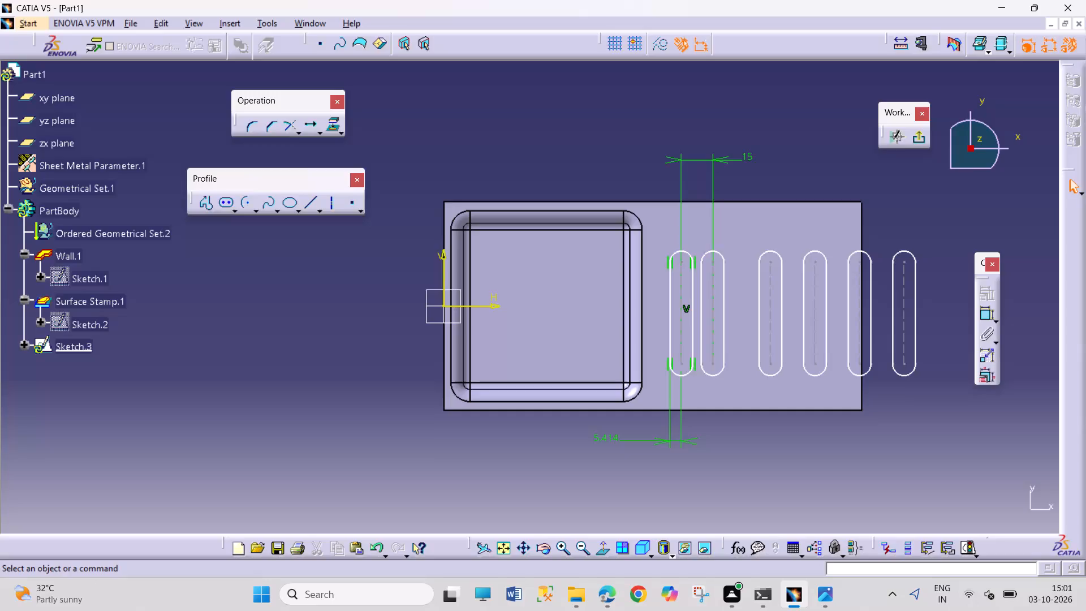
# Undo the slot spacing dimension, the slot copy deletion, the radius dimension move and the translation, back to the single elongated hole.
pyautogui.hotkey('ctrl', 'z')
pyautogui.hotkey('ctrl', 'z')
pyautogui.hotkey('ctrl', 'z')
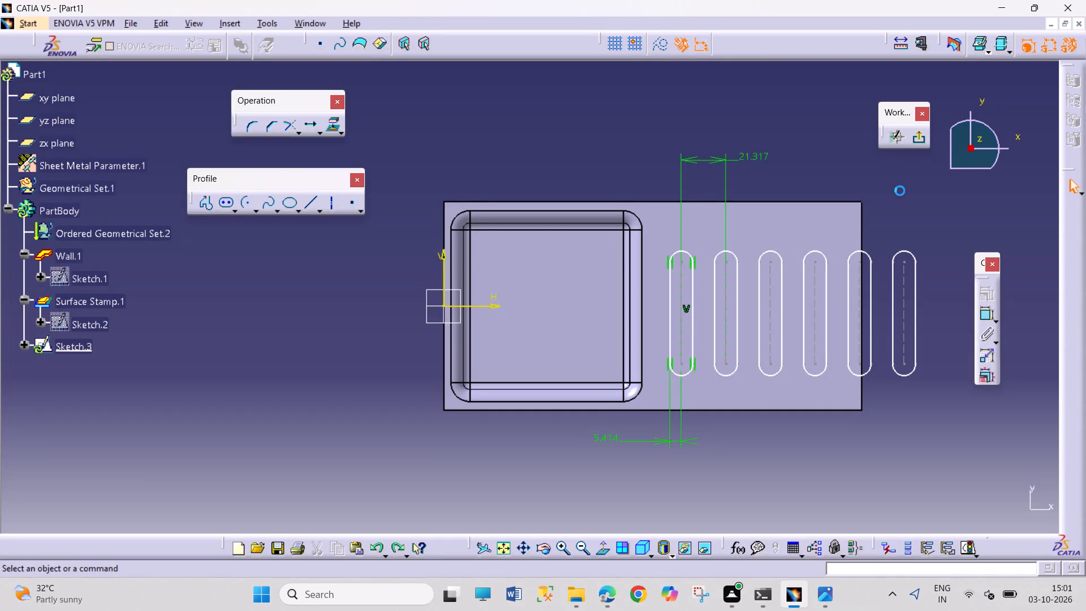
pyautogui.hotkey('ctrl', 'z')
pyautogui.hotkey('ctrl', 'z')
pyautogui.hotkey('ctrl', 'z')
pyautogui.hotkey('ctrl', 'z')
pyautogui.hotkey('ctrl', 'z')
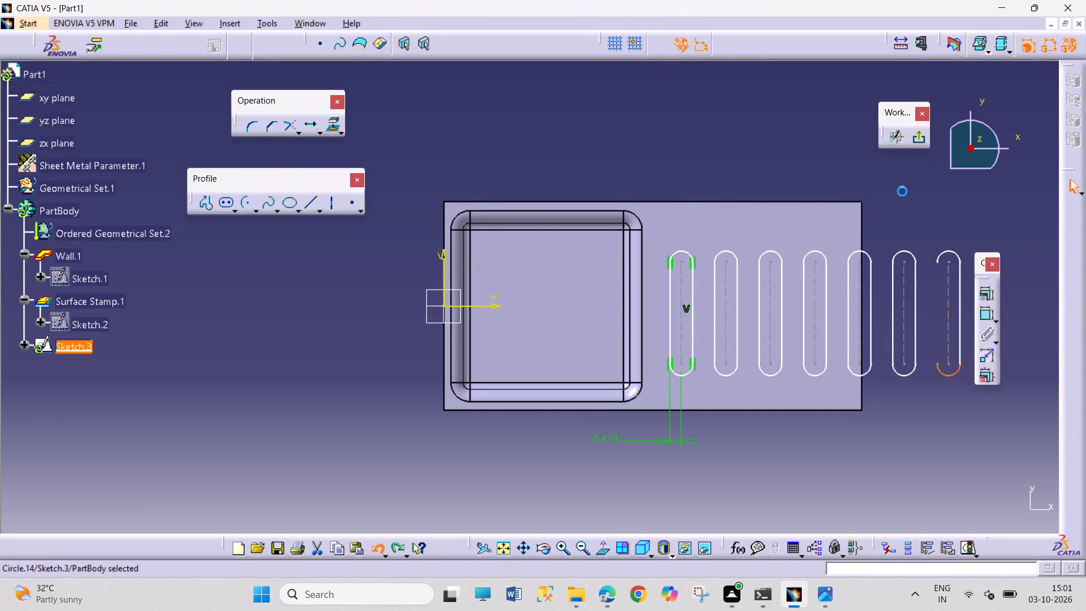
pyautogui.hotkey('ctrl', 'z')
pyautogui.hotkey('ctrl', 'z')
pyautogui.hotkey('ctrl', 'z')
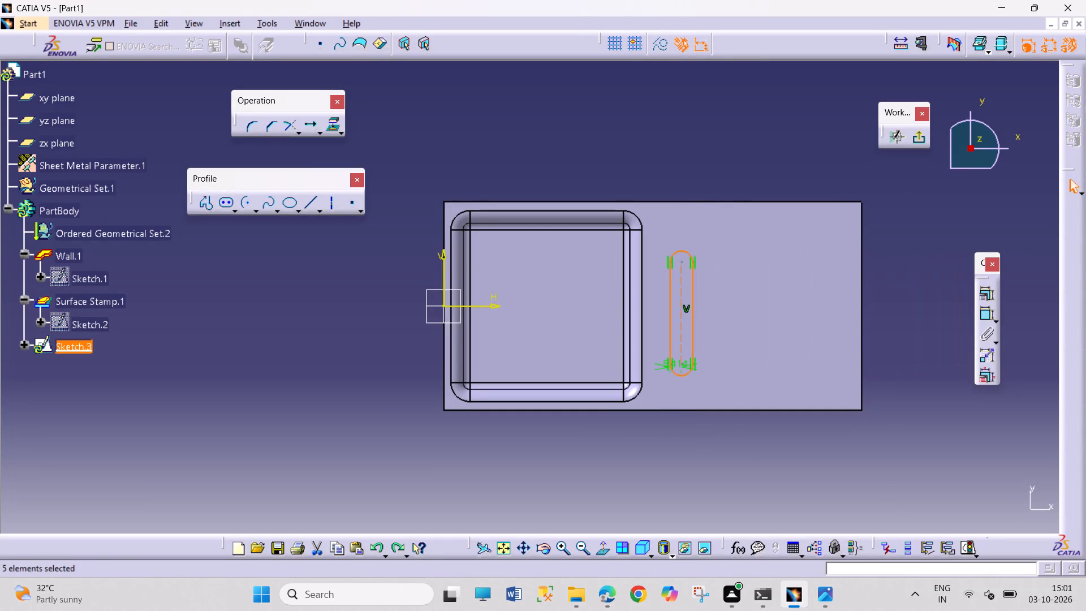
# Translate the elongated hole horizontally along the drainboard in duplicate mode with 5 instances spaced 15 mm apart.
pyautogui.click(313, 126)
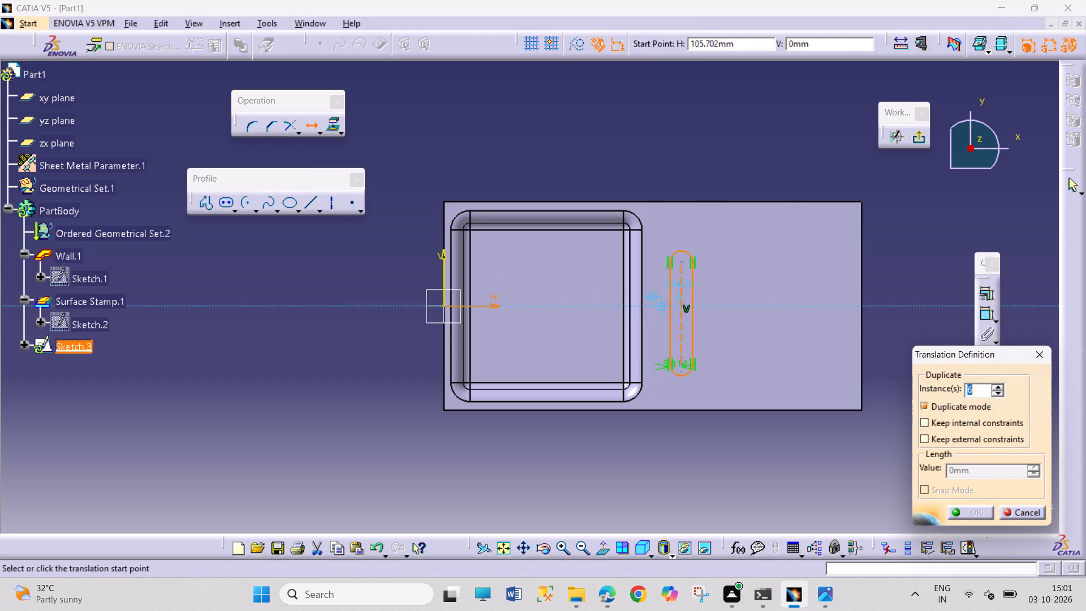
pyautogui.click(683, 307)
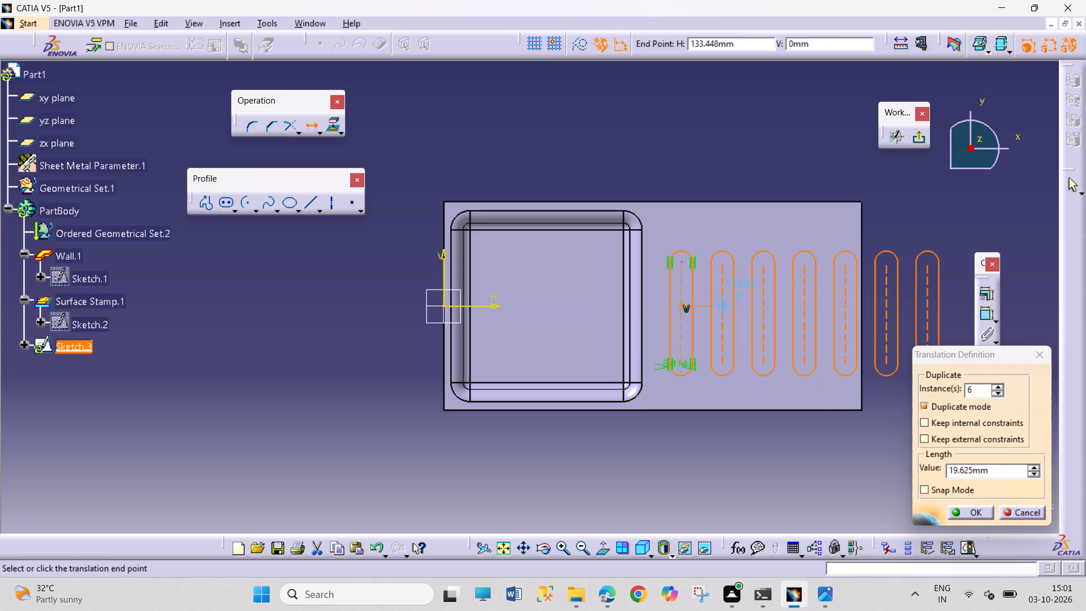
pyautogui.click(997, 392)
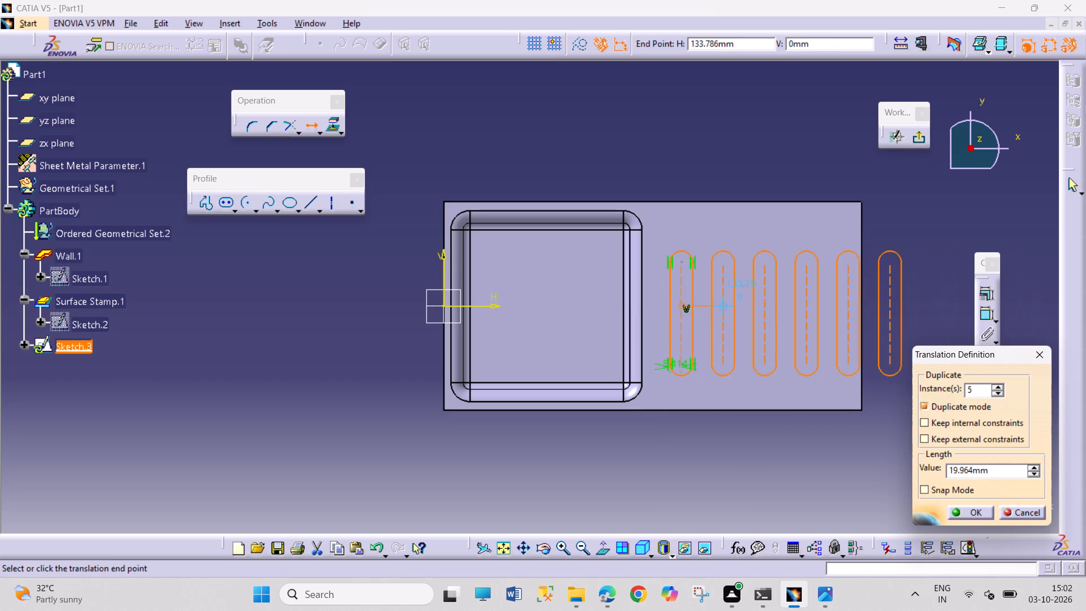
pyautogui.press('0')
pyautogui.doubleClick(950, 473)
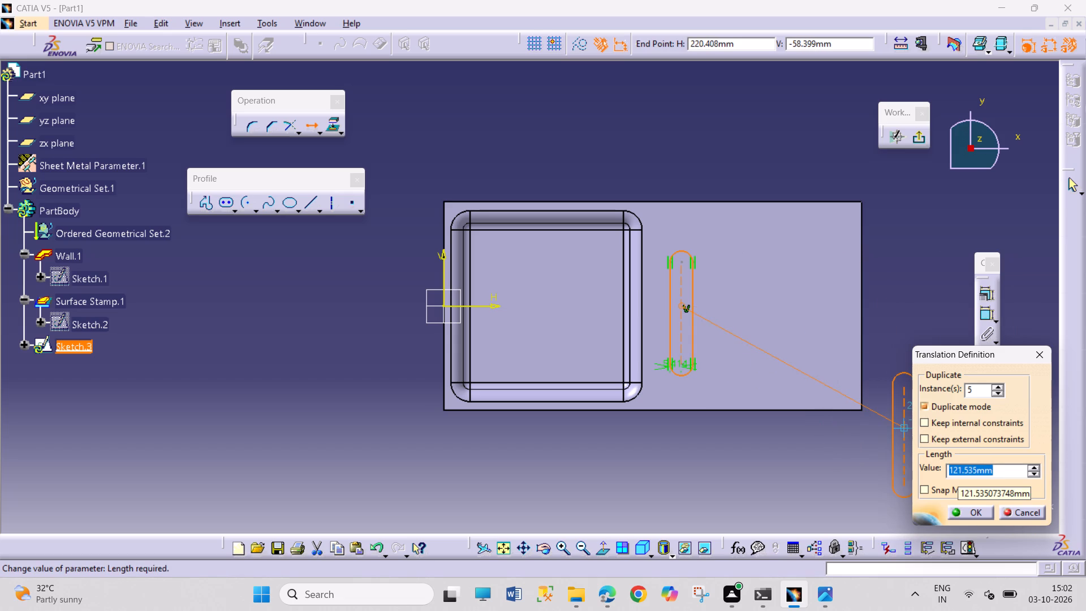
pyautogui.write('15')
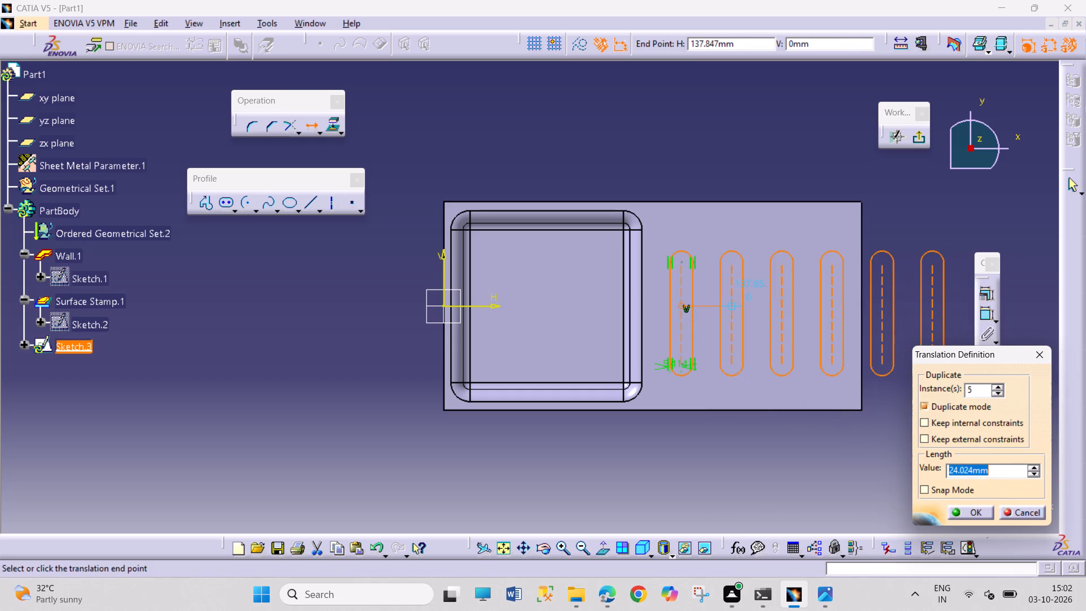
pyautogui.write('15')
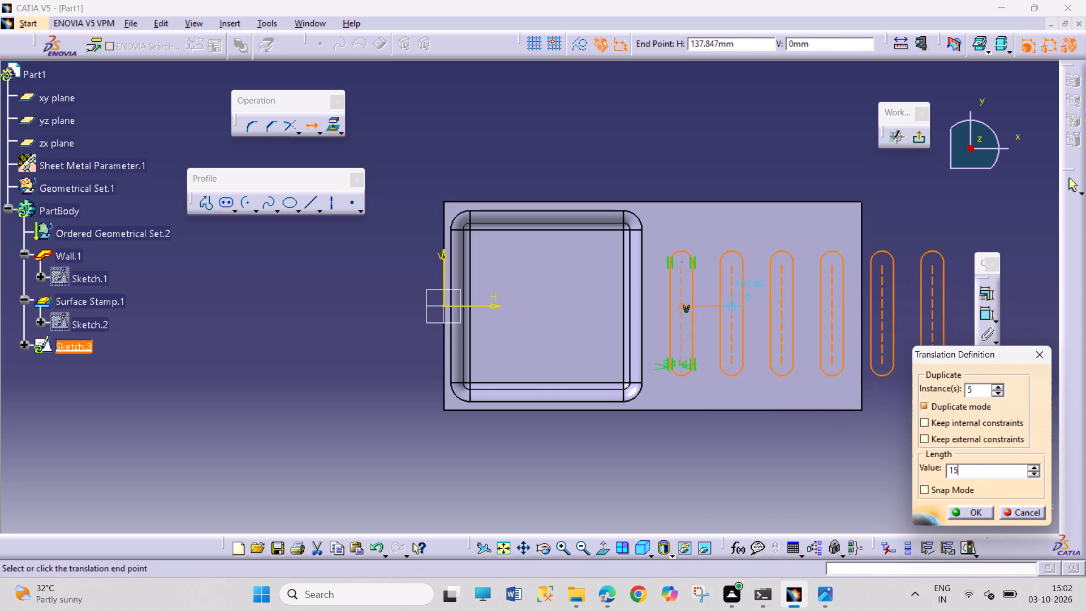
pyautogui.press('Return')
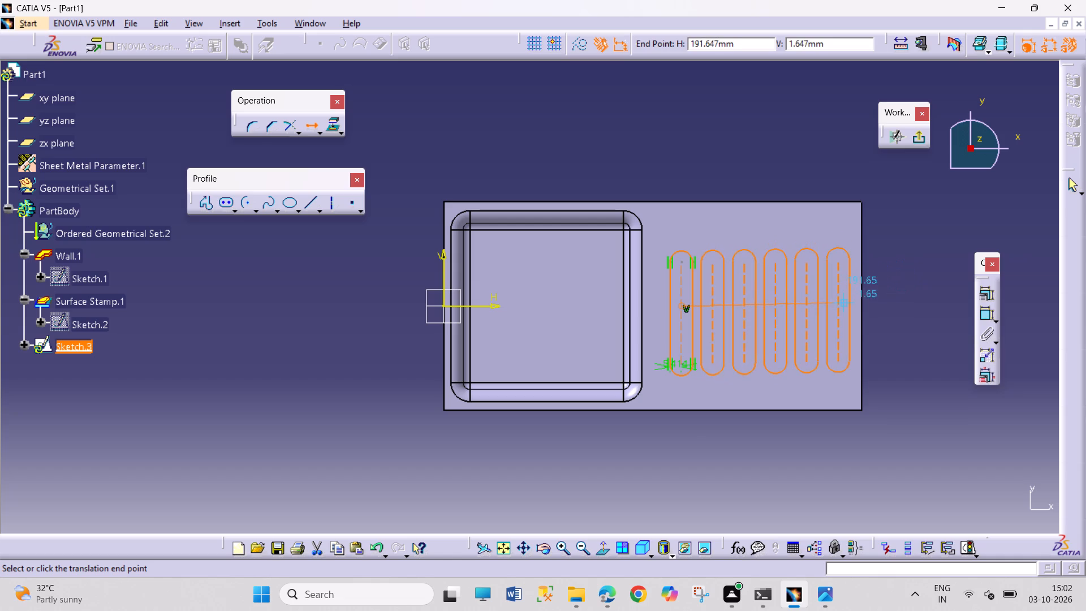
pyautogui.click(890, 303)
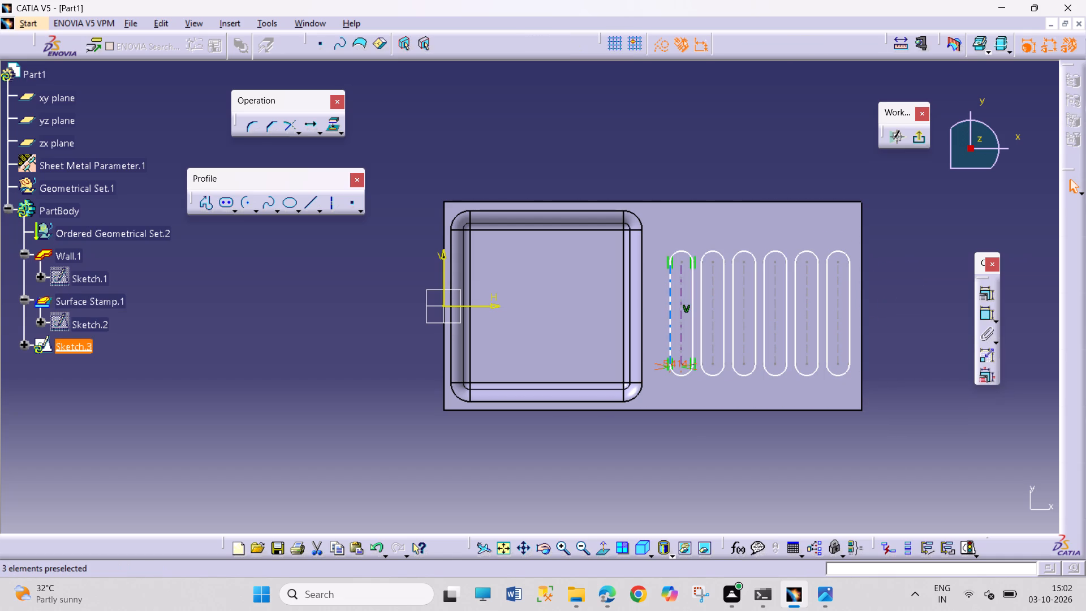
# Move the first slot's radius dimension below the wall's long edge and set it to 6.5 mm.
pyautogui.moveTo(660, 365); pyautogui.dragTo(576, 447)
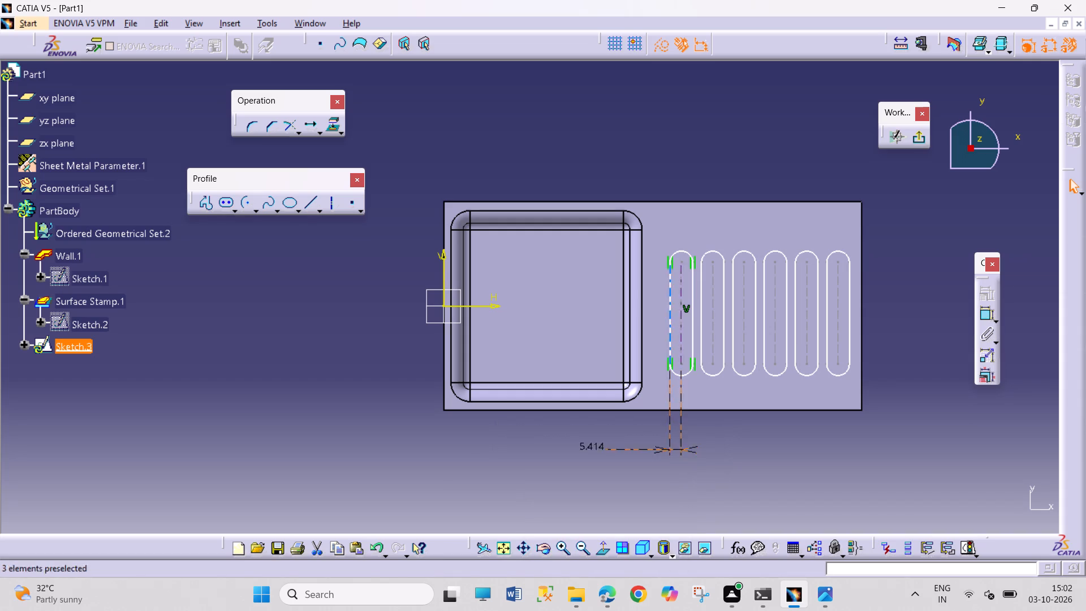
pyautogui.doubleClick(602, 446)
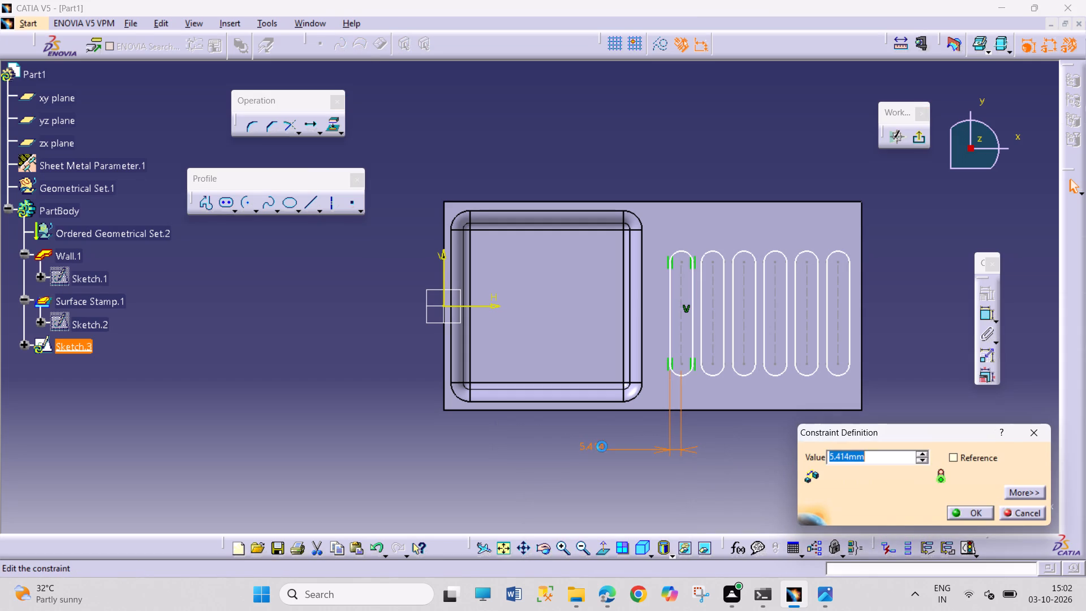
pyautogui.write('6.5')
pyautogui.press('Return')
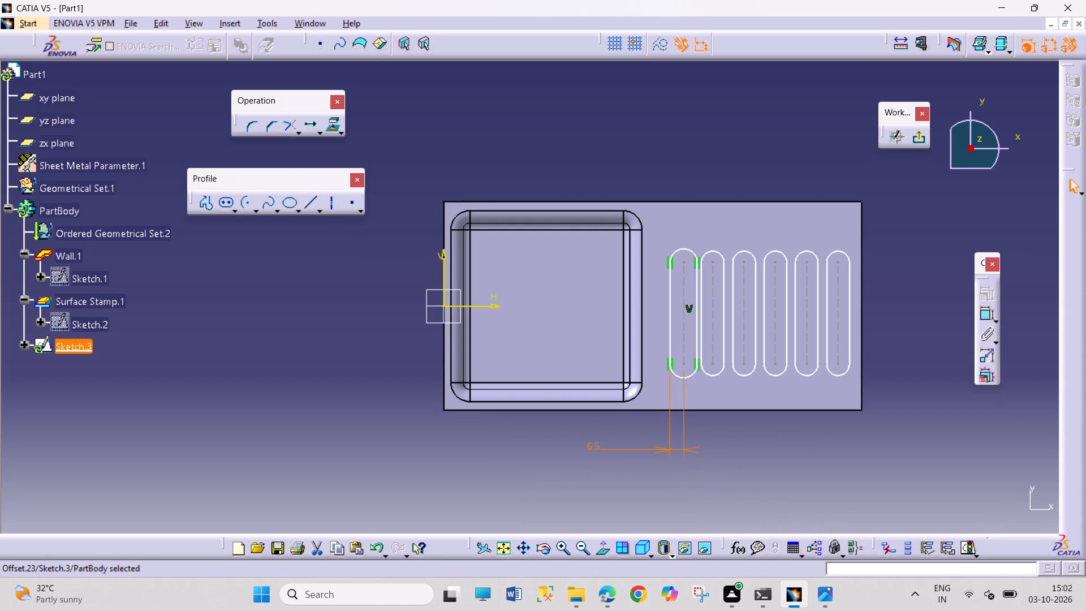
# Add a radius dimension to the lower end arc of the second slot, placed below the wall.
pyautogui.click(979, 311)
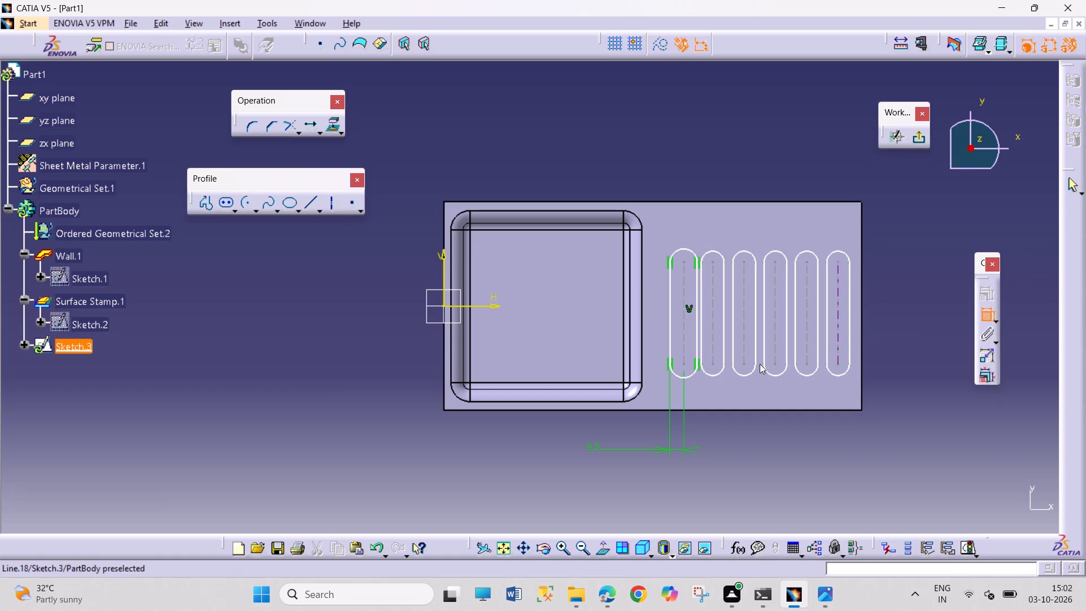
pyautogui.click(713, 373)
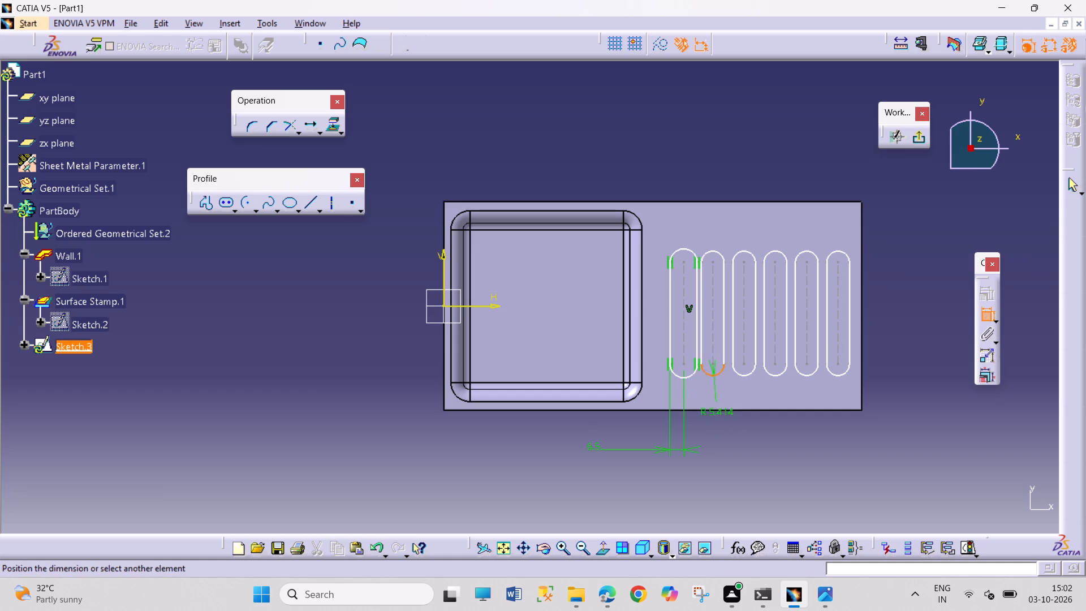
pyautogui.click(744, 450)
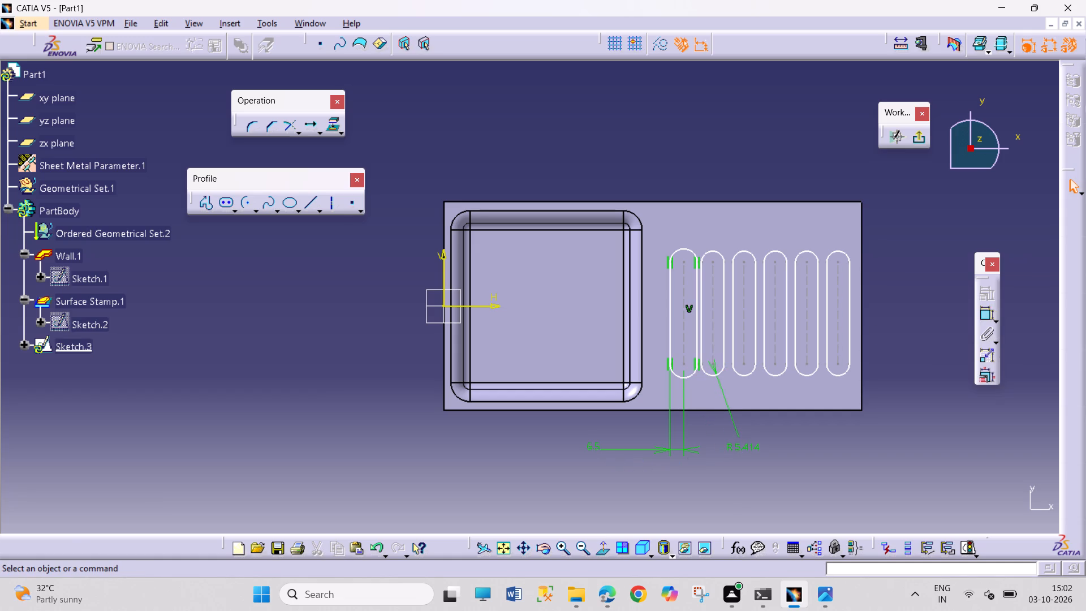
# Replace the first slot's axis-to-side offset dimension with a radius dimension on its lower end arc.
pyautogui.rightClick(591, 444)
pyautogui.click(618, 414)
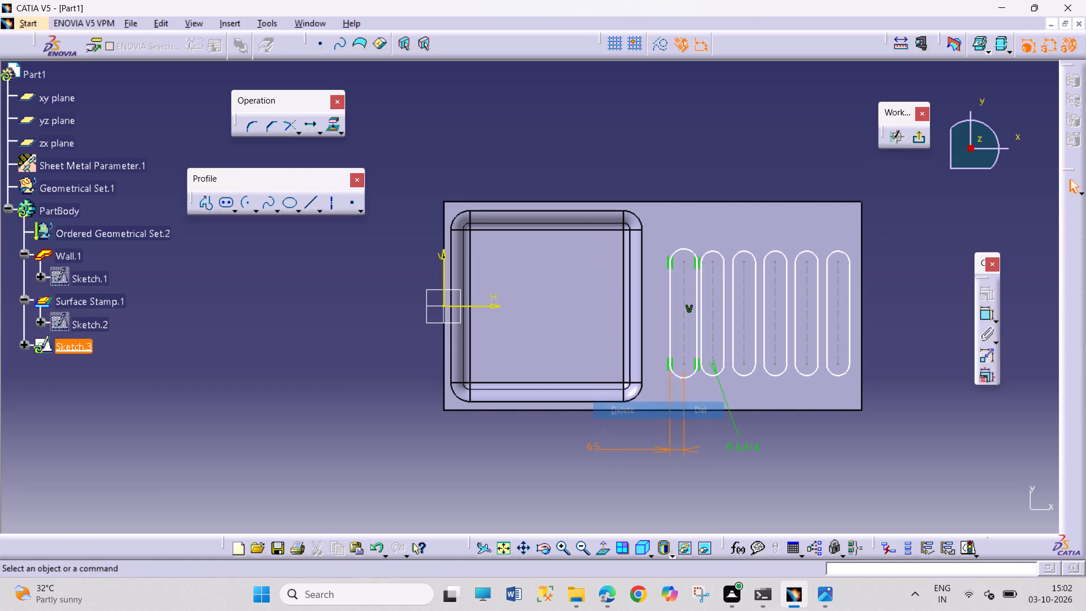
pyautogui.click(986, 320)
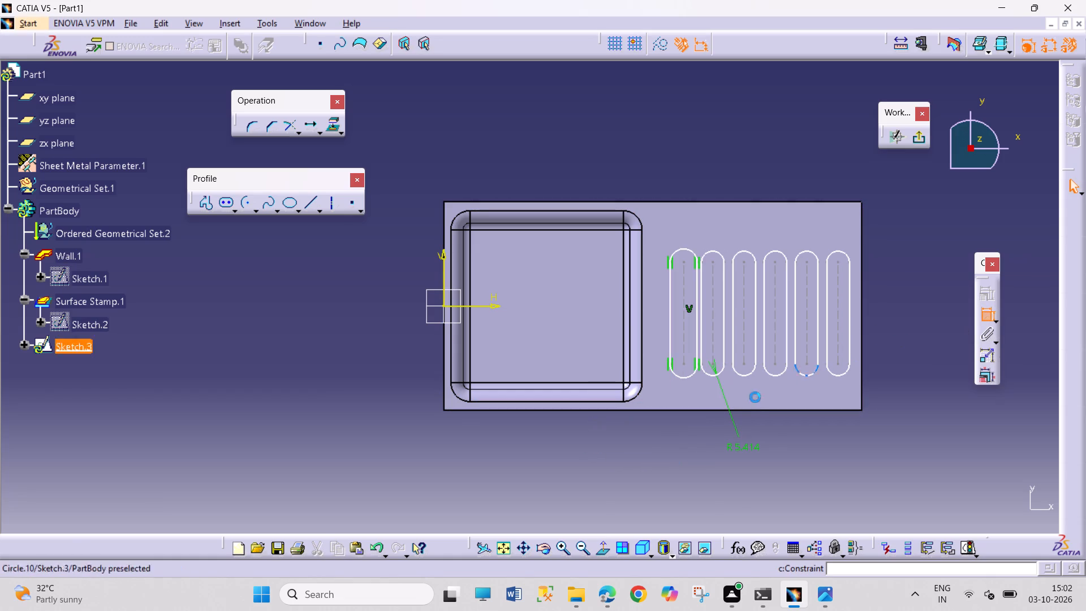
pyautogui.click(684, 378)
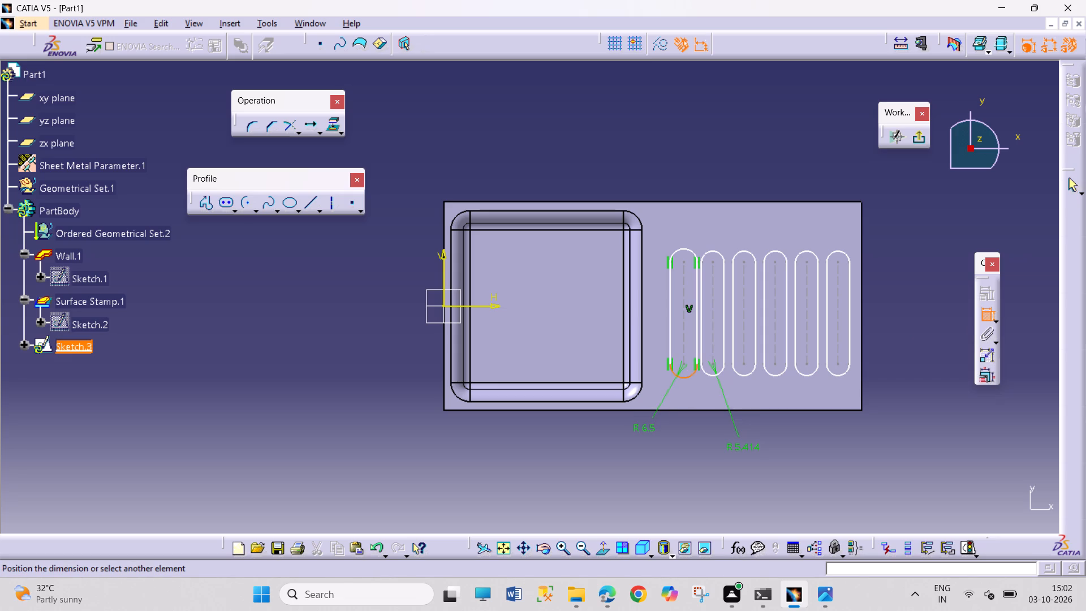
pyautogui.click(637, 441)
# Set the second slot's radius to 6.5 mm.
pyautogui.doubleClick(750, 445)
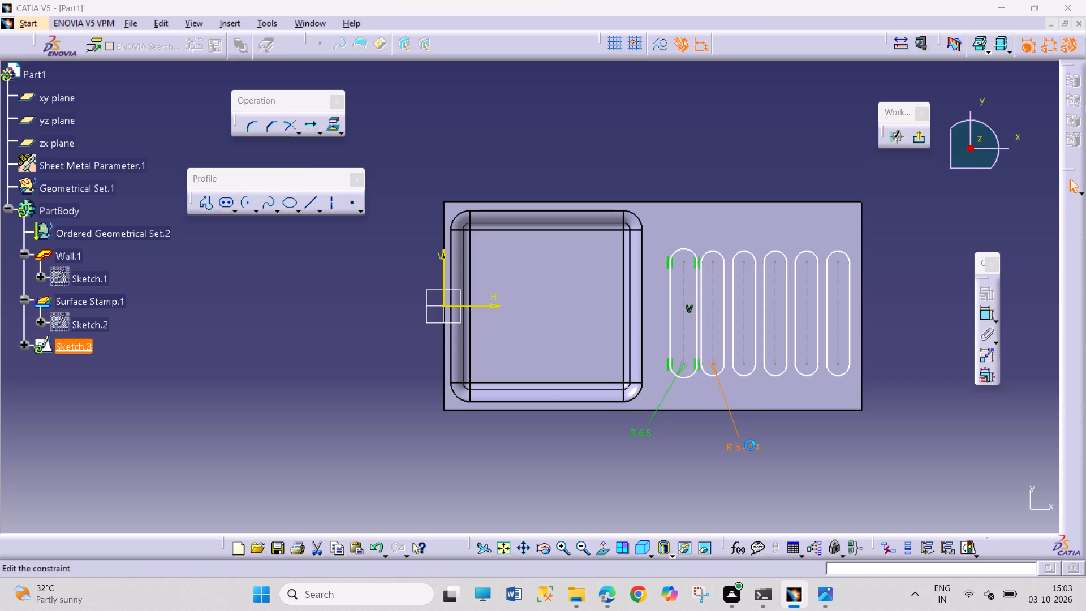
pyautogui.write('6.5')
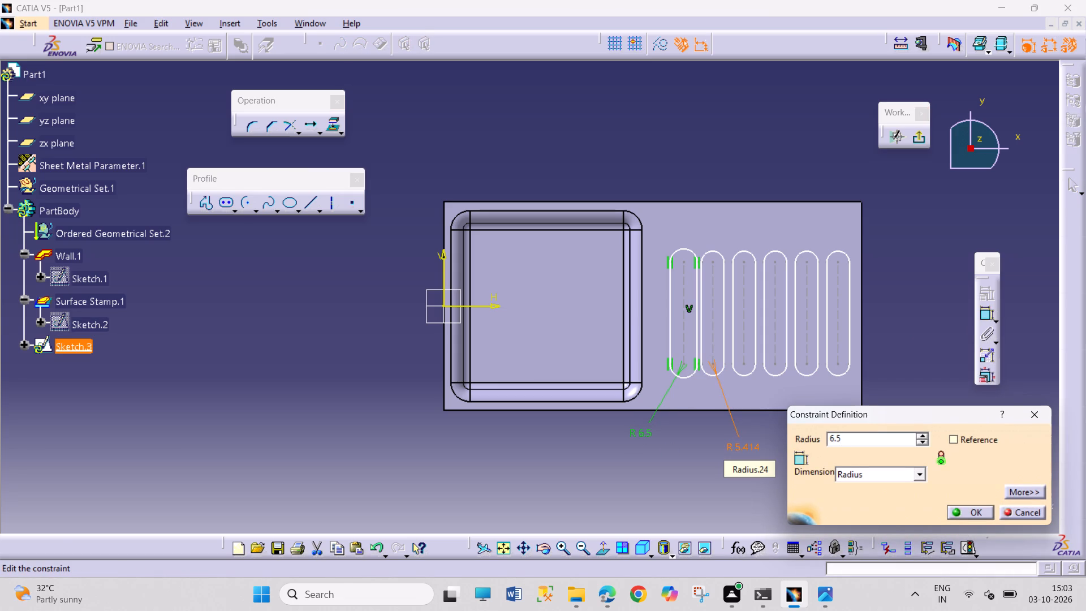
pyautogui.press('Return')
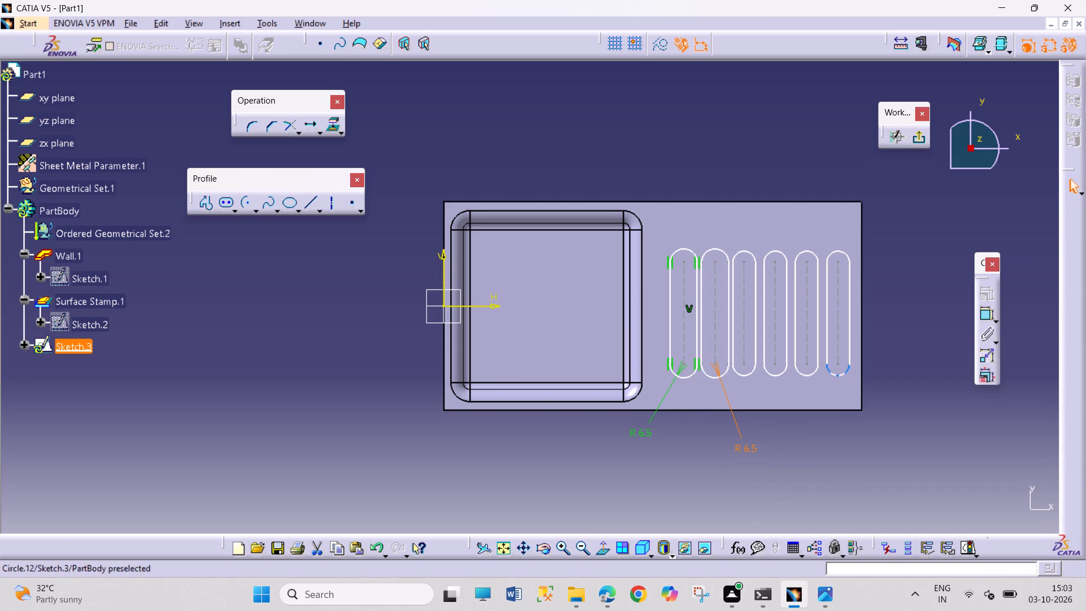
# Add a radius dimension to the third slot's lower end arc, placed below the wall, and set it to 6.5 mm.
pyautogui.click(990, 316)
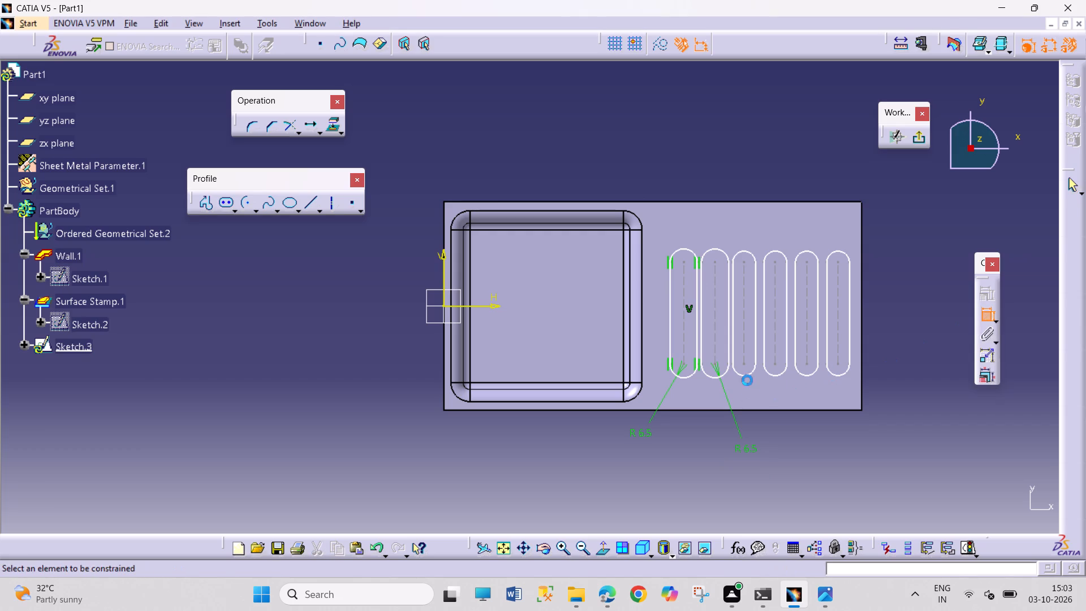
pyautogui.click(745, 374)
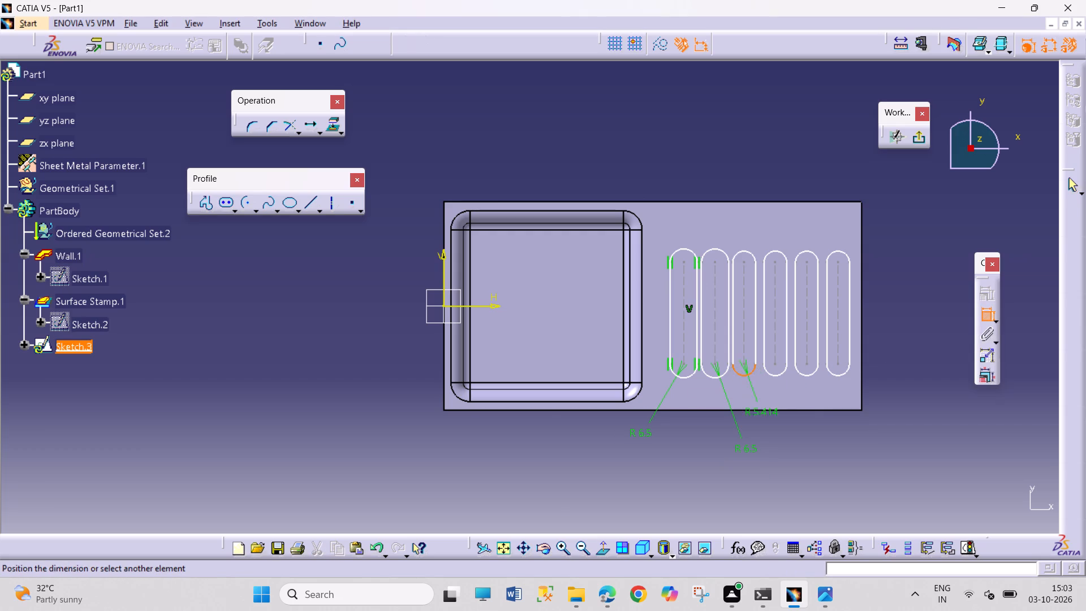
pyautogui.click(778, 441)
pyautogui.doubleClick(779, 437)
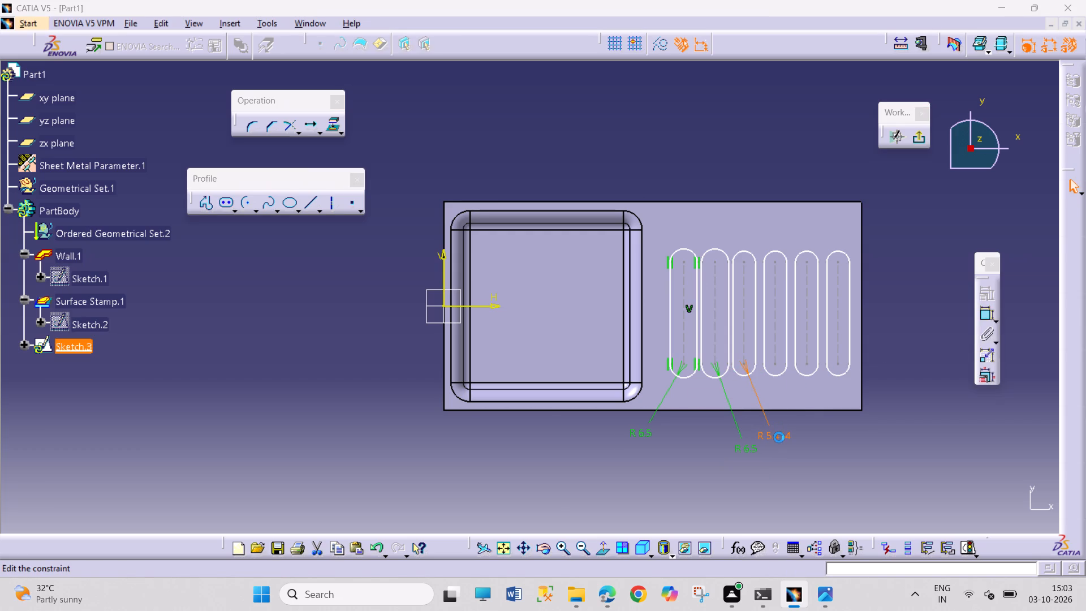
pyautogui.write('6.5')
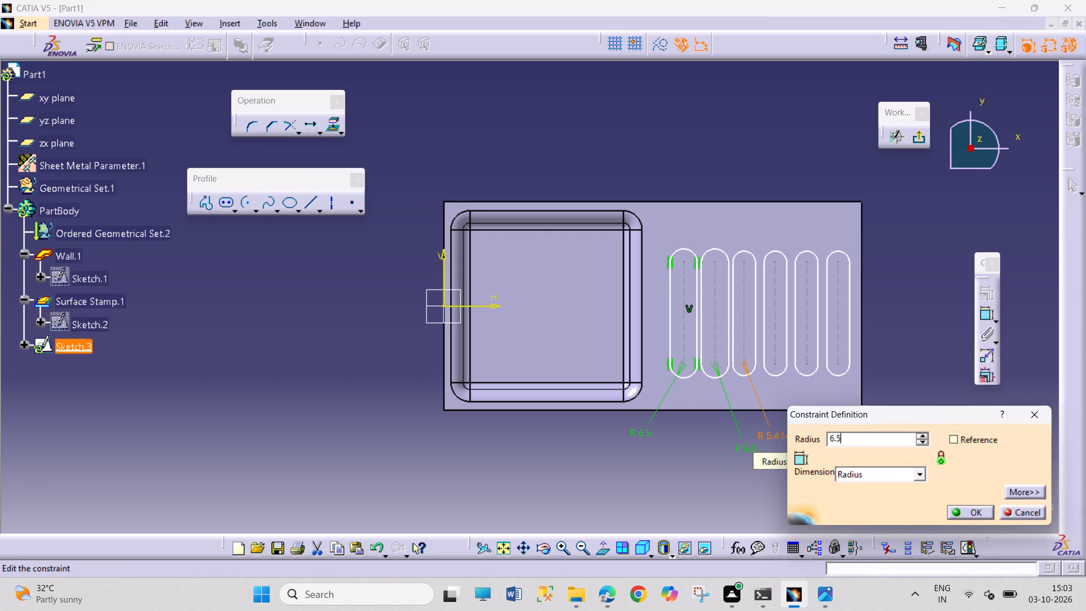
pyautogui.press('Return')
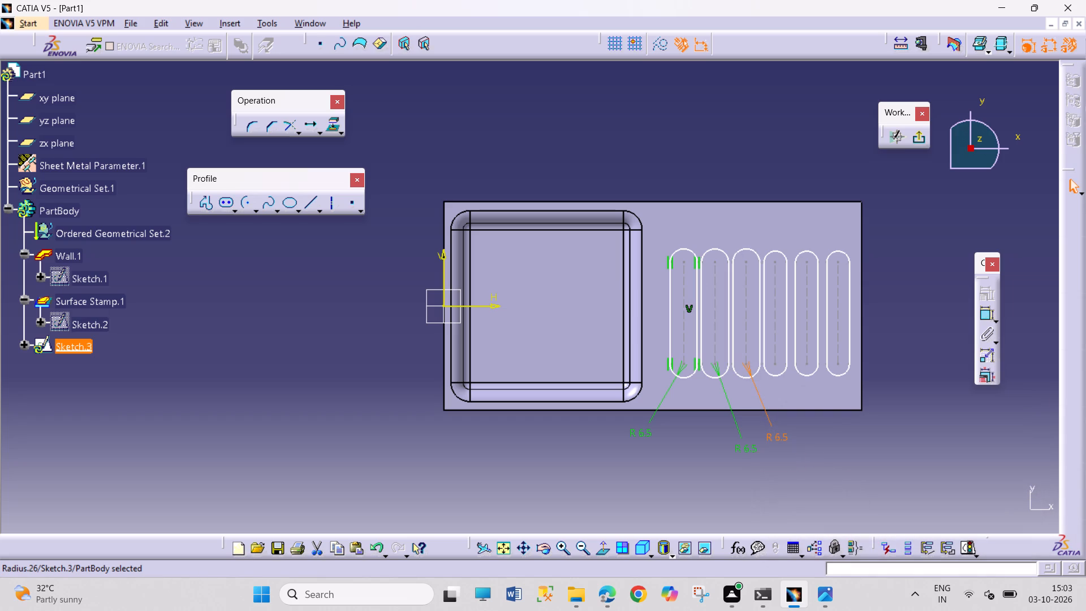
# Add a radius dimension to the fourth slot's lower end arc, placed below the wall, and set it to 6.5 mm.
pyautogui.click(998, 307)
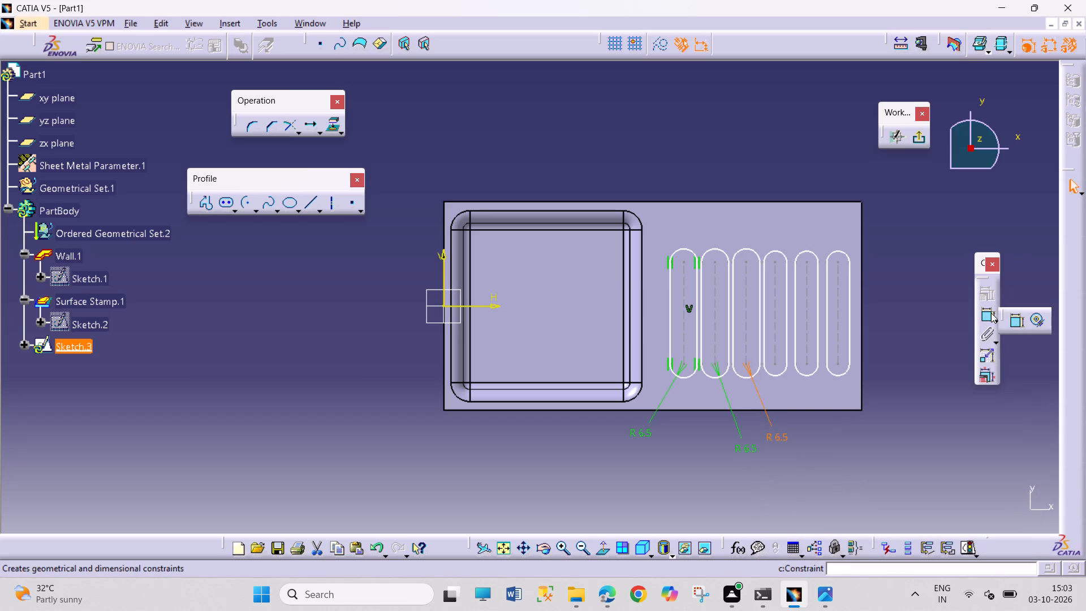
pyautogui.click(1015, 325)
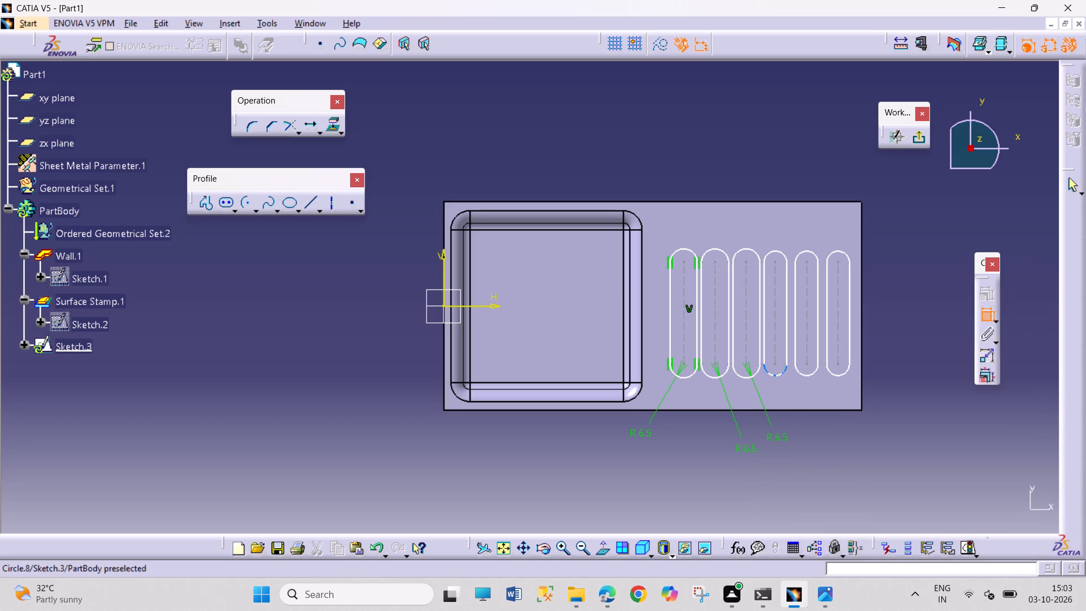
pyautogui.click(783, 376)
pyautogui.click(821, 441)
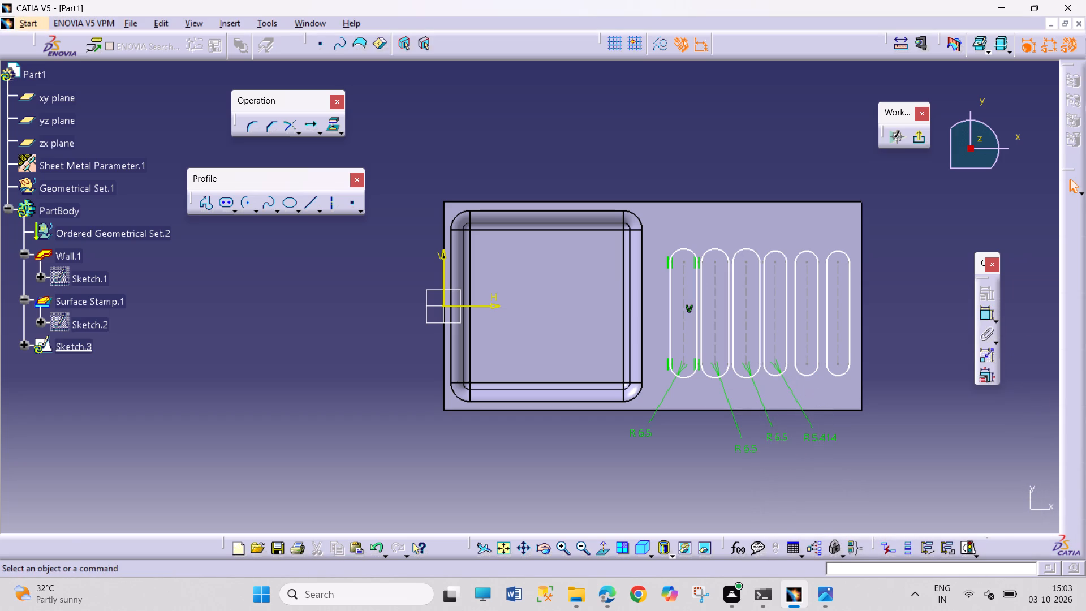
pyautogui.tripleClick(826, 440)
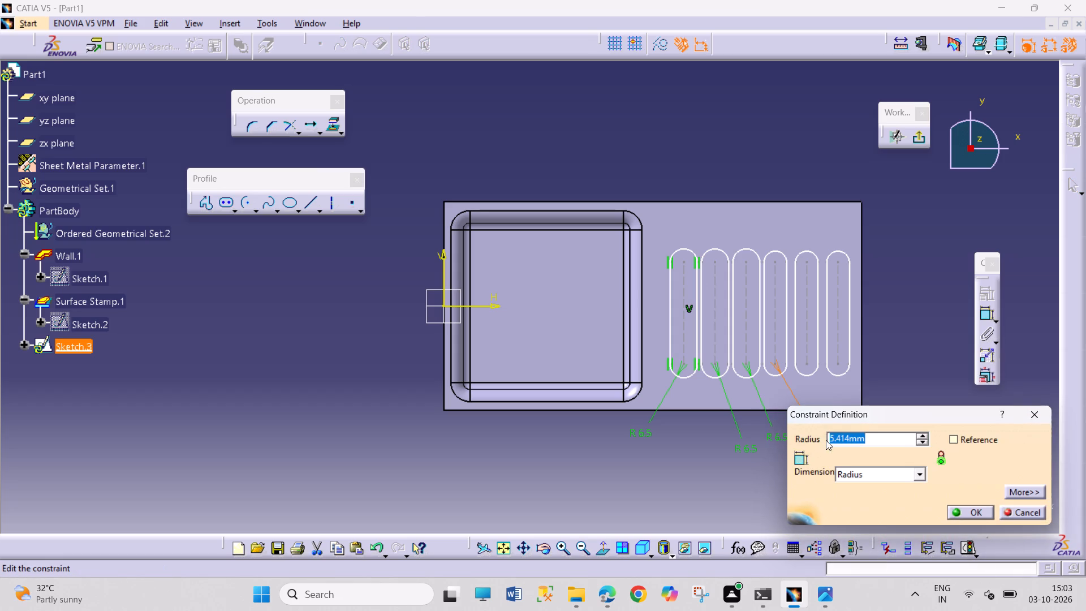
pyautogui.write('6.5')
pyautogui.press('Return')
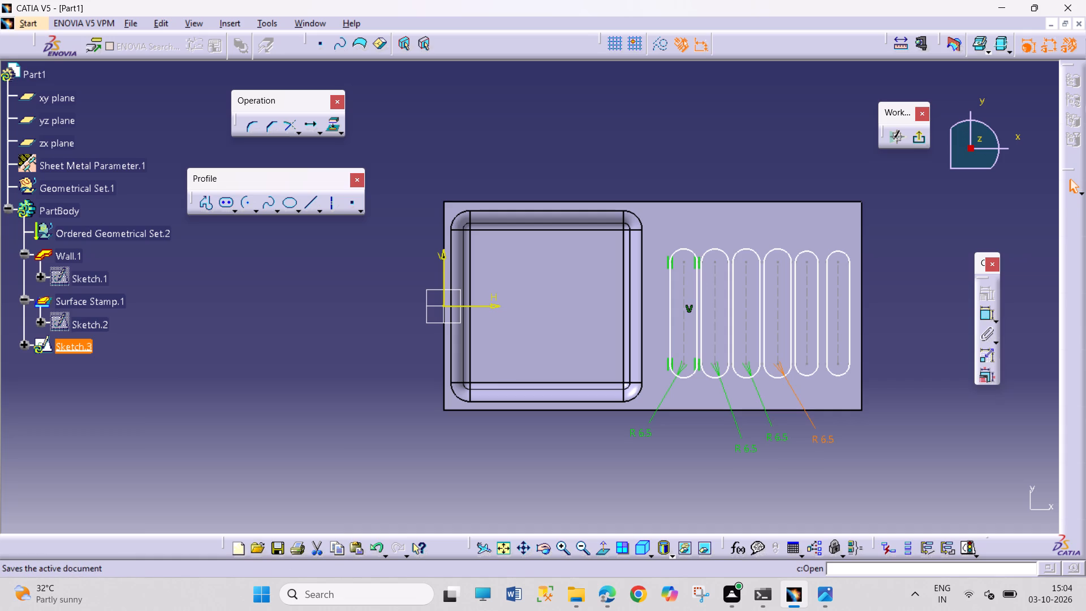
# Add a radius dimension to the fifth slot's lower end arc, placed below the wall, and set it to 6.5 mm.
pyautogui.click(985, 321)
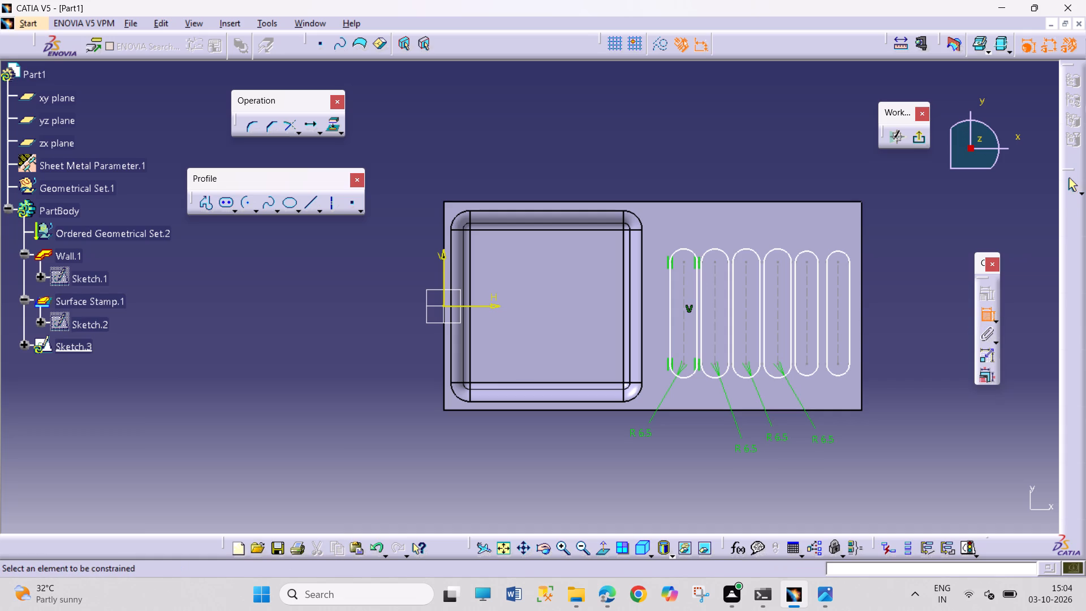
pyautogui.click(809, 373)
pyautogui.click(870, 441)
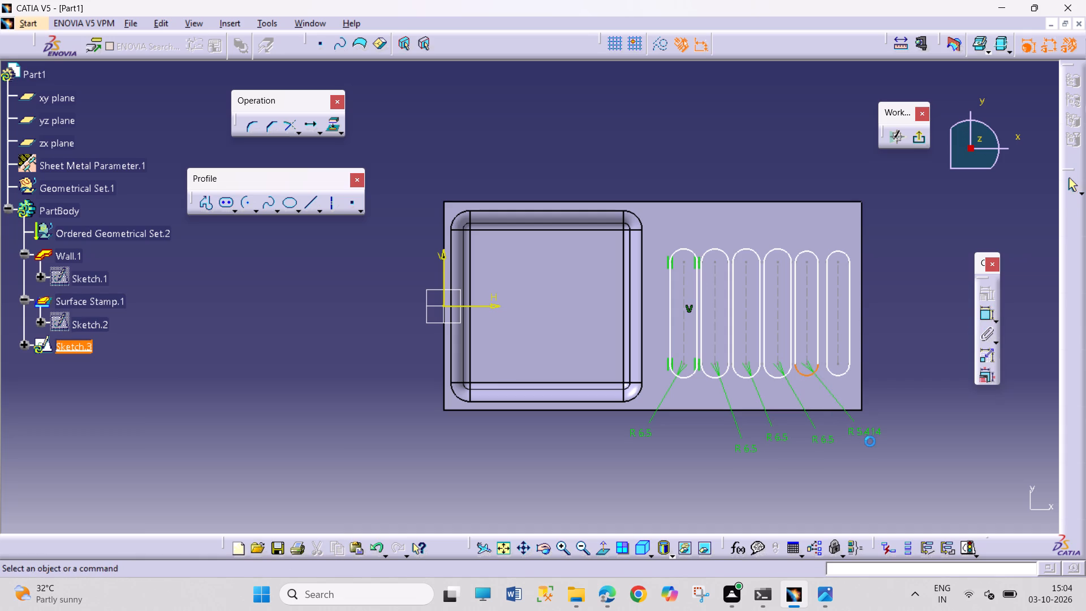
pyautogui.doubleClick(870, 433)
pyautogui.write('6.5')
pyautogui.press('Return')
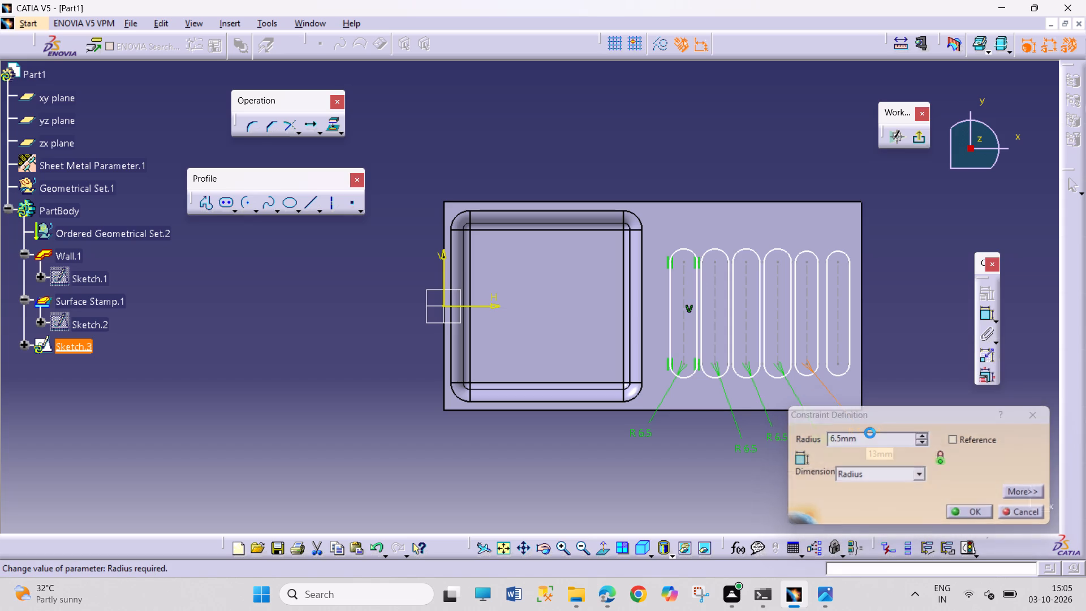
# Add a radius dimension to the sixth slot's lower end arc, placed beyond the wall's short edge, and set it to 6.5 mm.
pyautogui.click(981, 314)
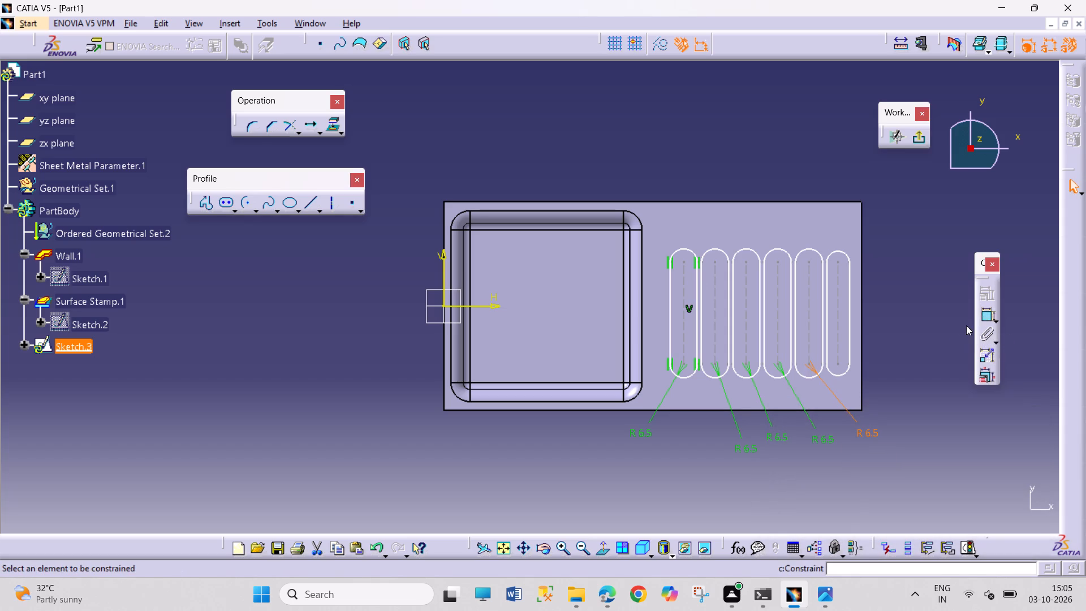
pyautogui.click(845, 372)
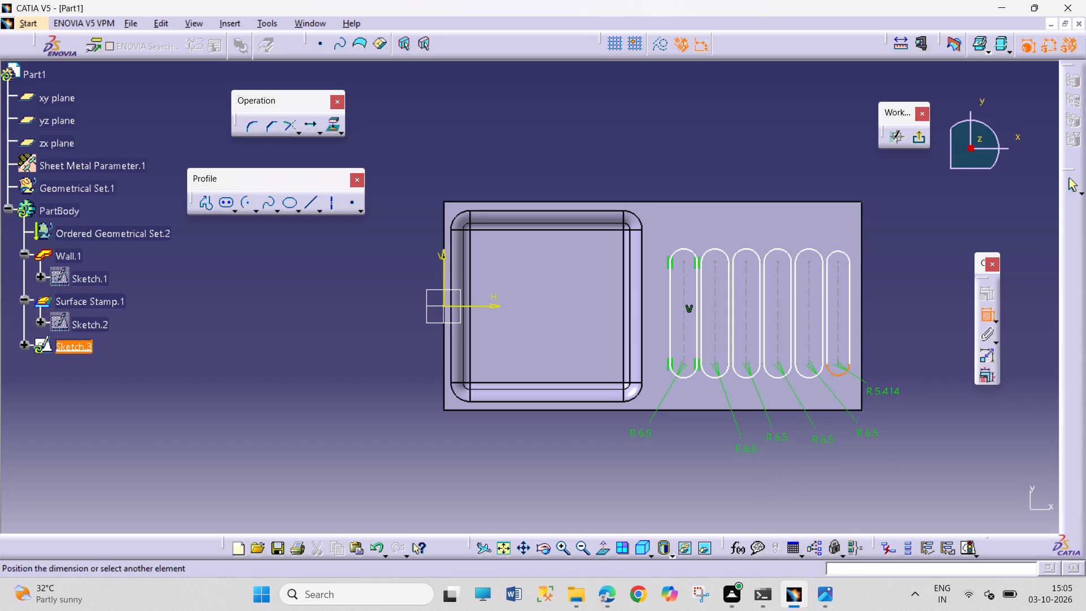
pyautogui.click(887, 399)
pyautogui.doubleClick(893, 392)
pyautogui.write('6.5')
pyautogui.press('Return')
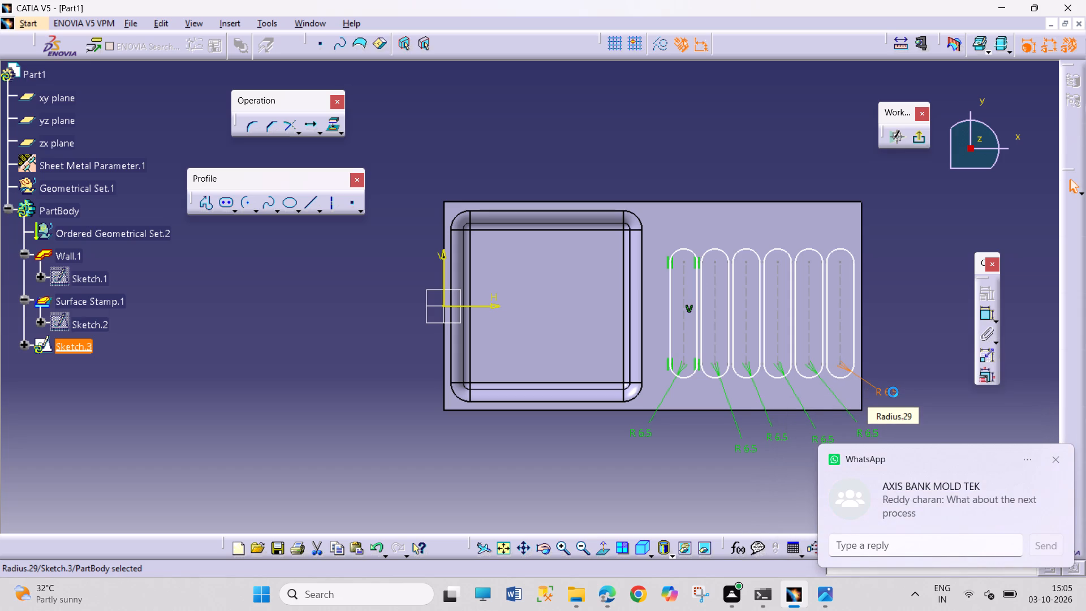
pyautogui.click(920, 419)
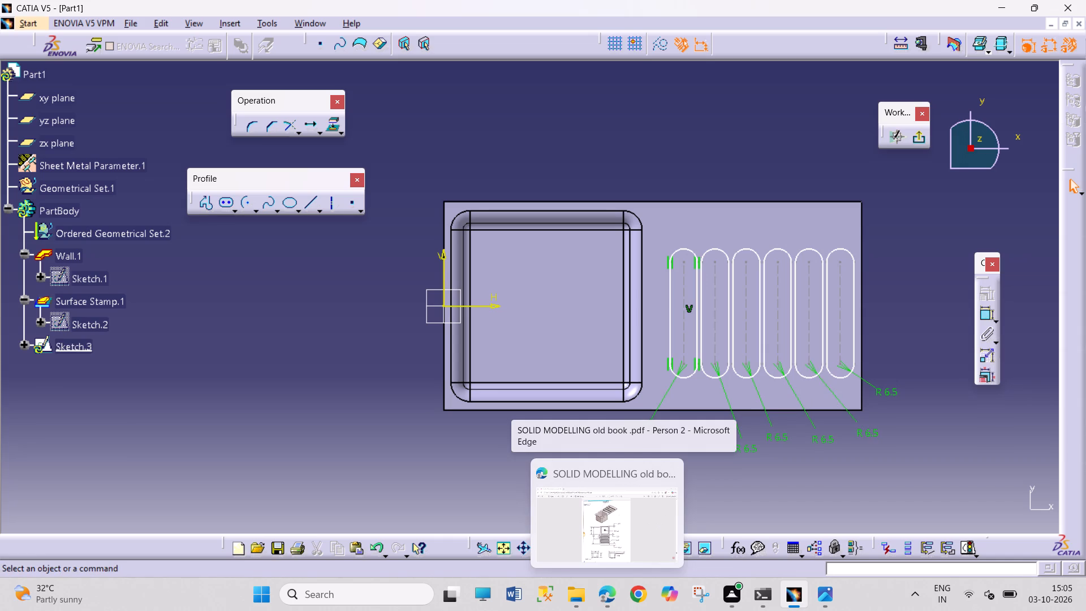
# Dimension the gap between the bowl's outer edge and the first slot's near side above the wall and set it to 8.83 mm.
pyautogui.click(986, 317)
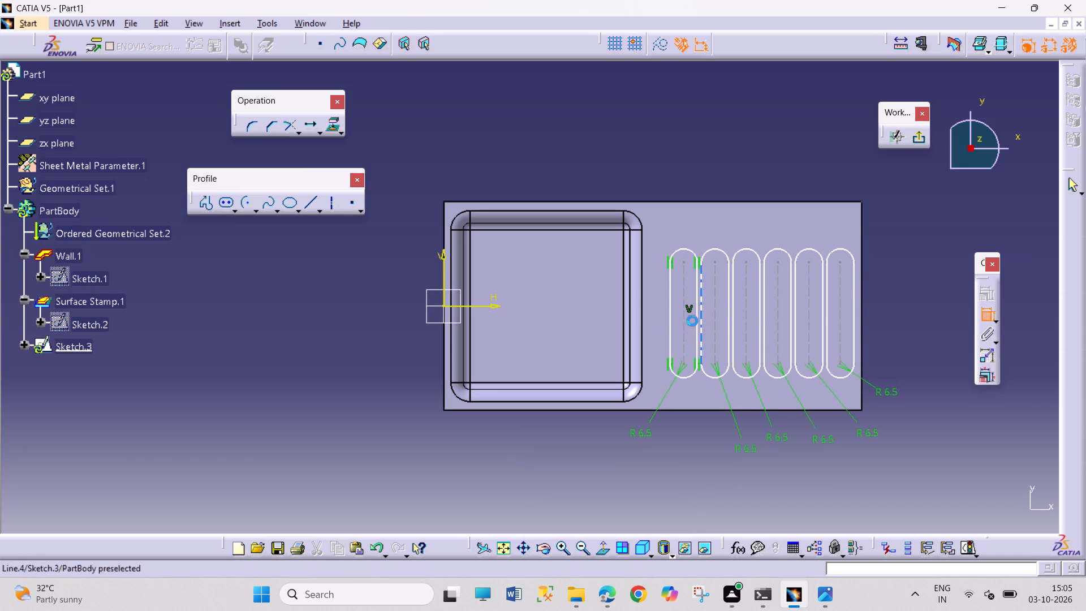
pyautogui.click(671, 323)
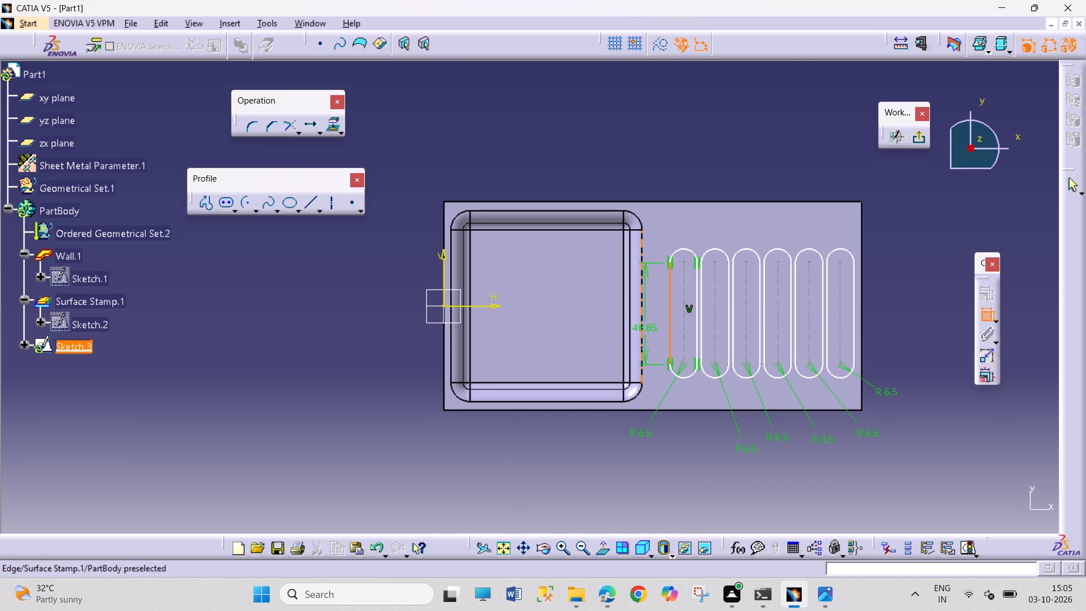
pyautogui.click(642, 331)
pyautogui.click(566, 182)
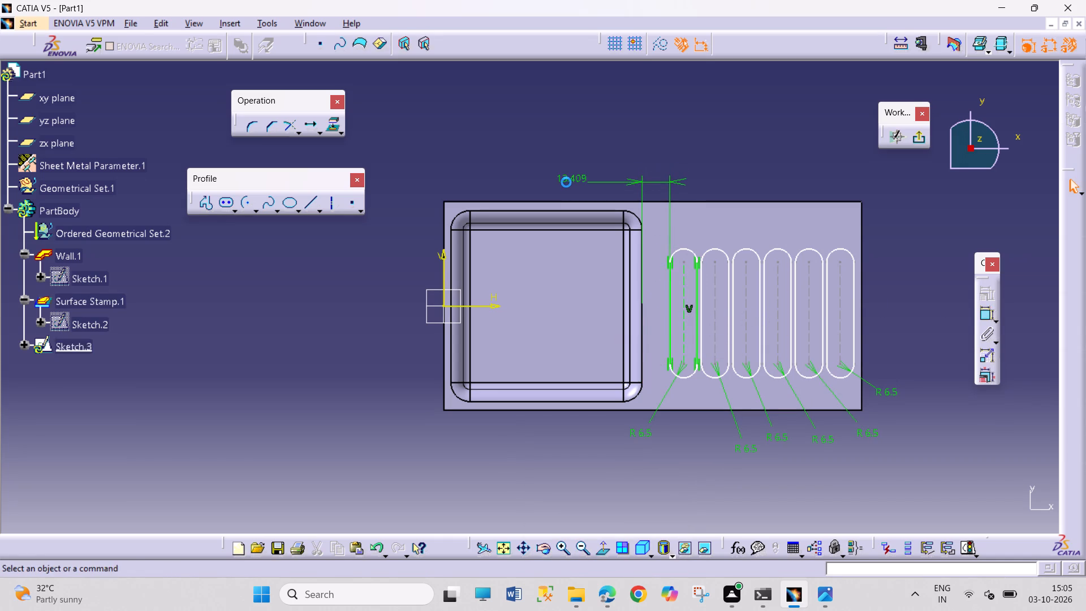
pyautogui.doubleClick(572, 175)
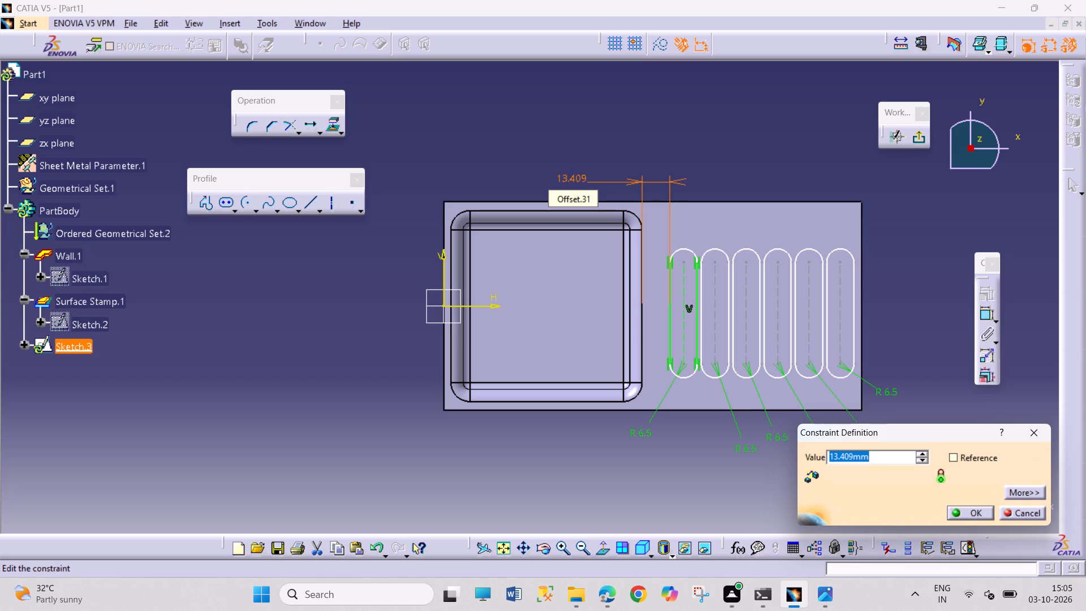
pyautogui.write('8.8')
pyautogui.press('3')
pyautogui.press('Return')
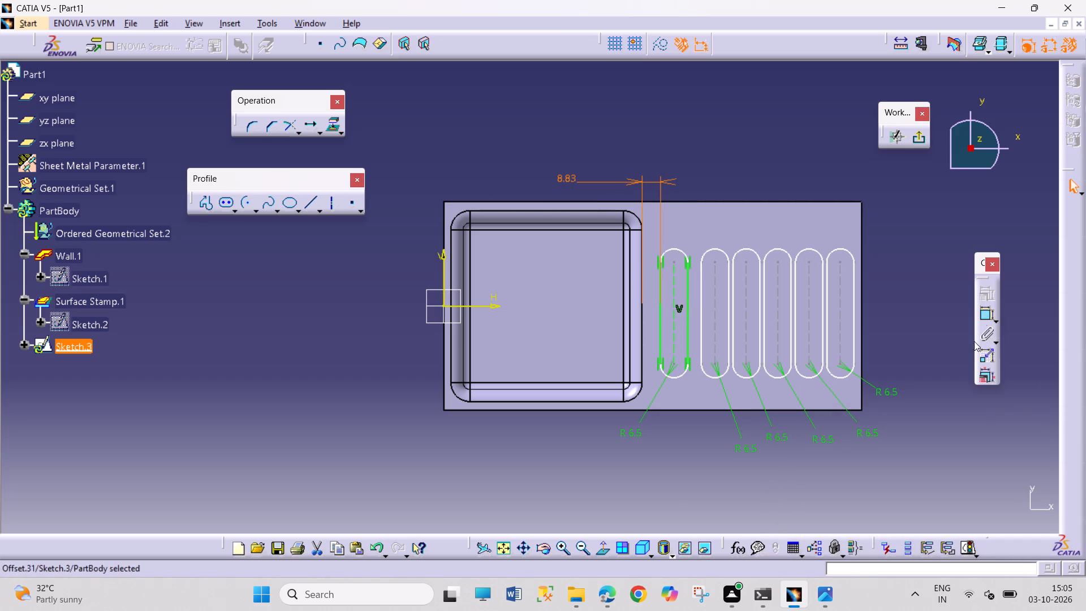
# Dimension the spacing between the first and second slots' centre axes above the wall and set it to 15 mm.
pyautogui.click(985, 312)
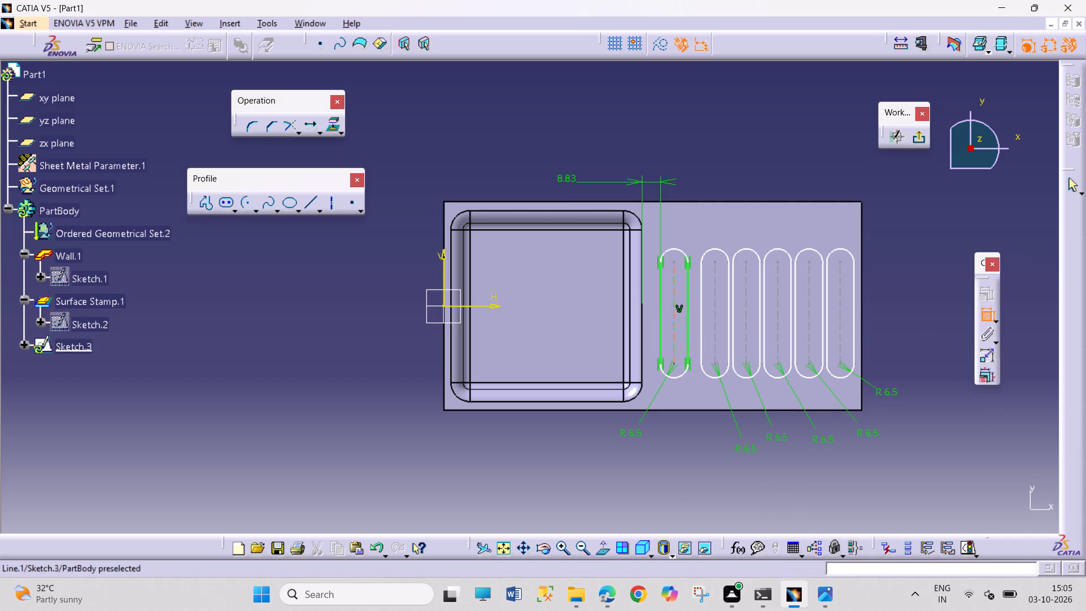
pyautogui.click(675, 345)
pyautogui.click(718, 339)
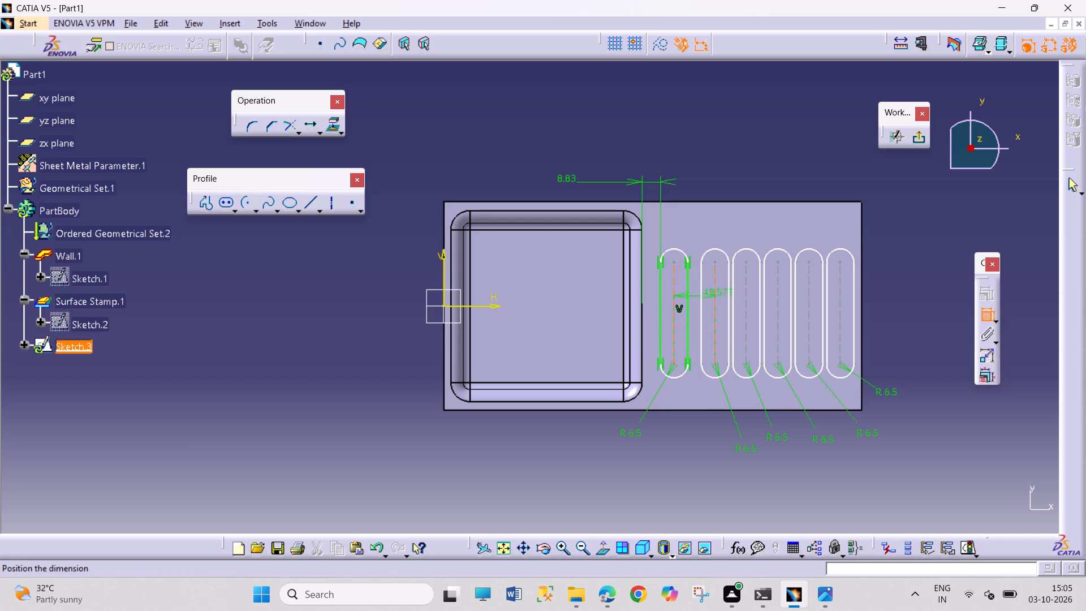
pyautogui.click(748, 168)
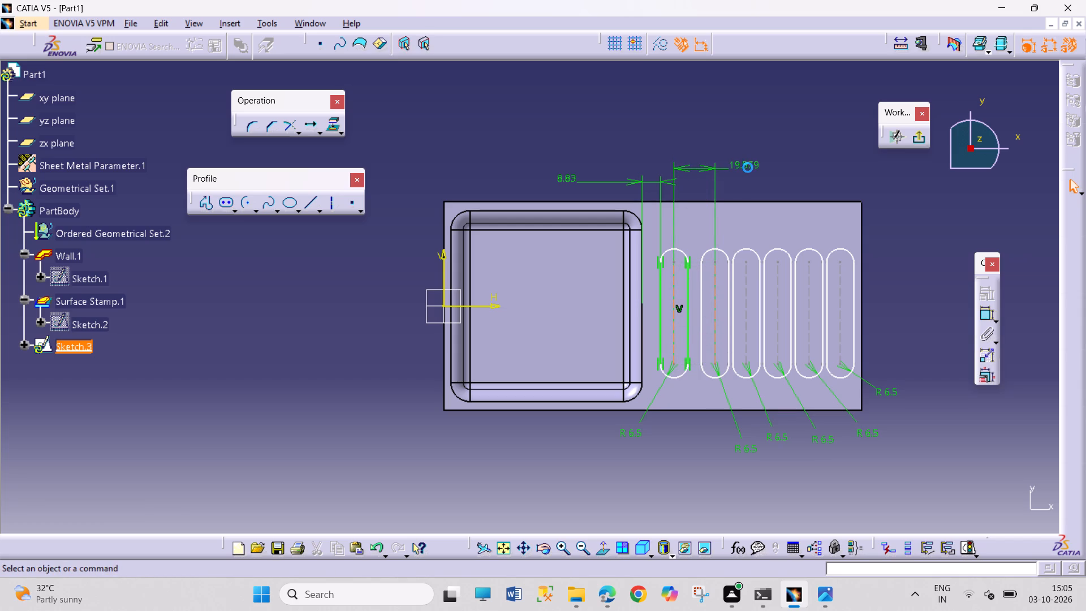
pyautogui.doubleClick(748, 163)
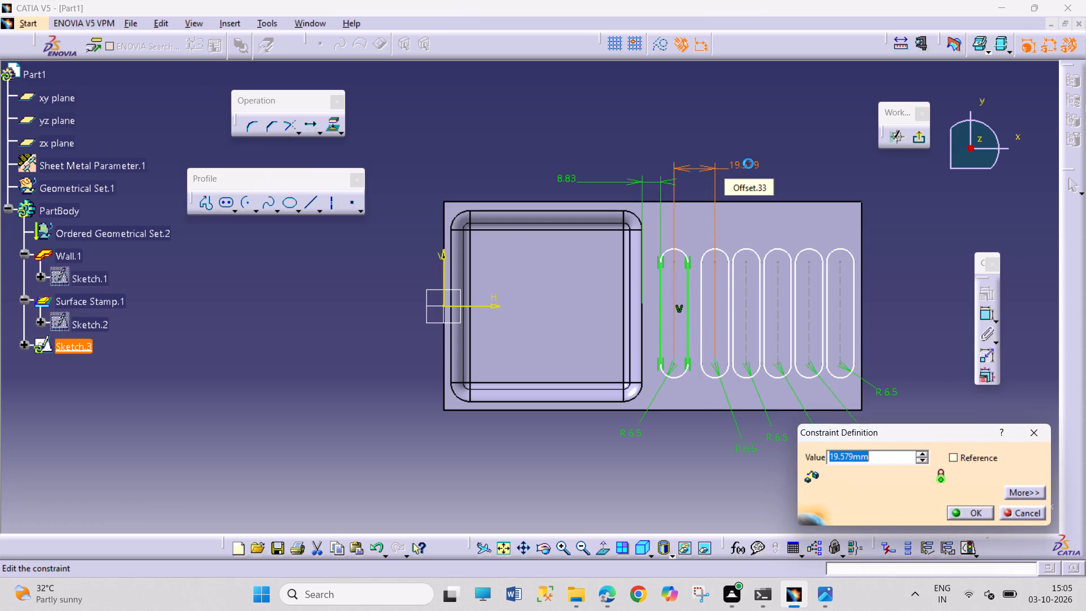
pyautogui.write('15')
pyautogui.press('Return')
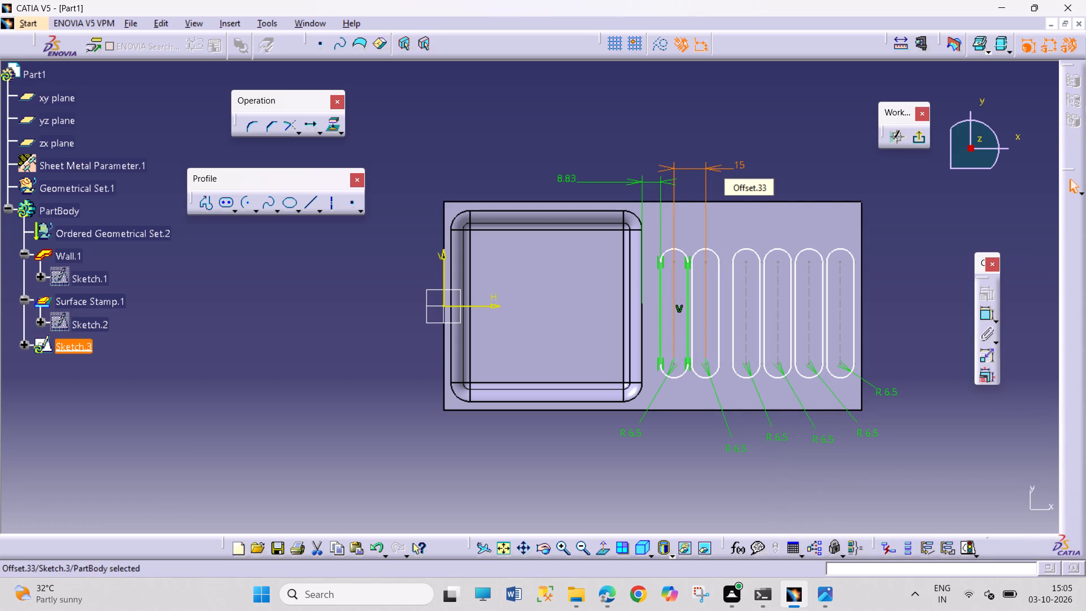
# Dimension the spacing between the second and third slots' centre axes above the wall and set it to 15 mm.
pyautogui.click(987, 316)
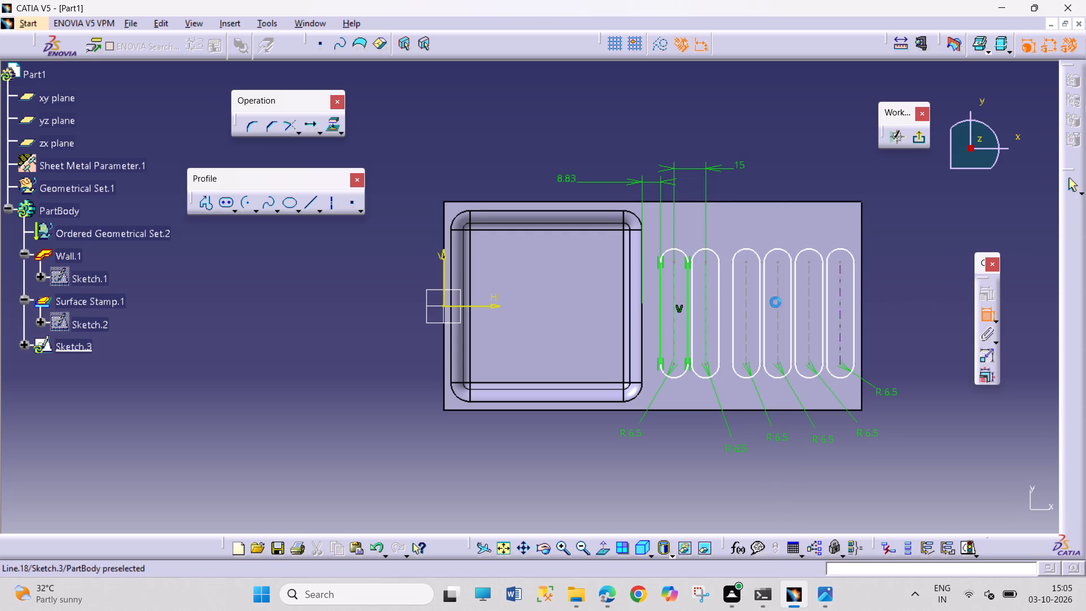
pyautogui.click(708, 289)
pyautogui.click(748, 289)
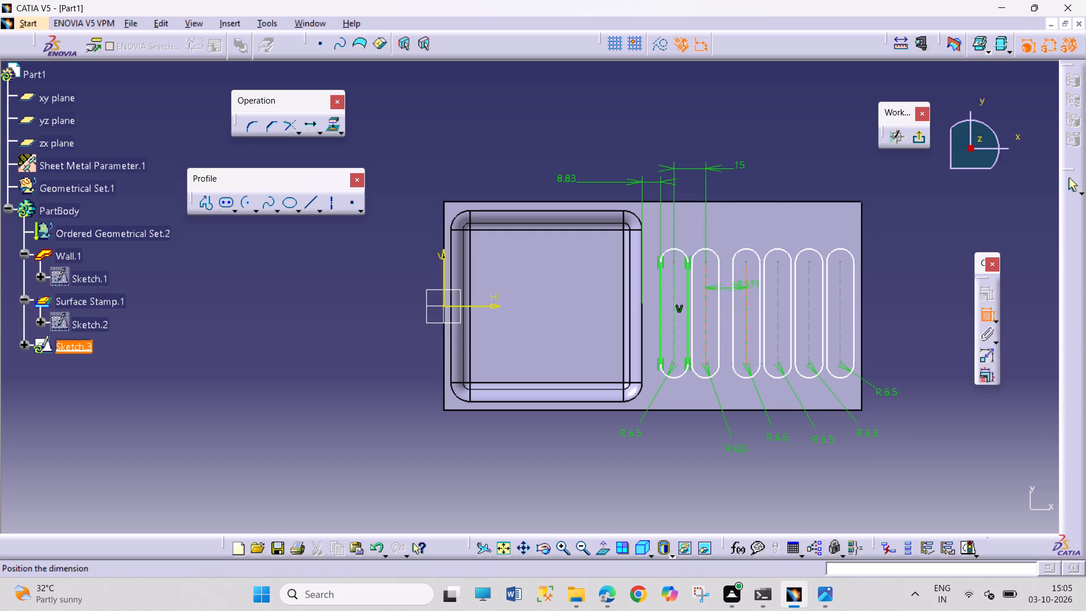
pyautogui.click(783, 180)
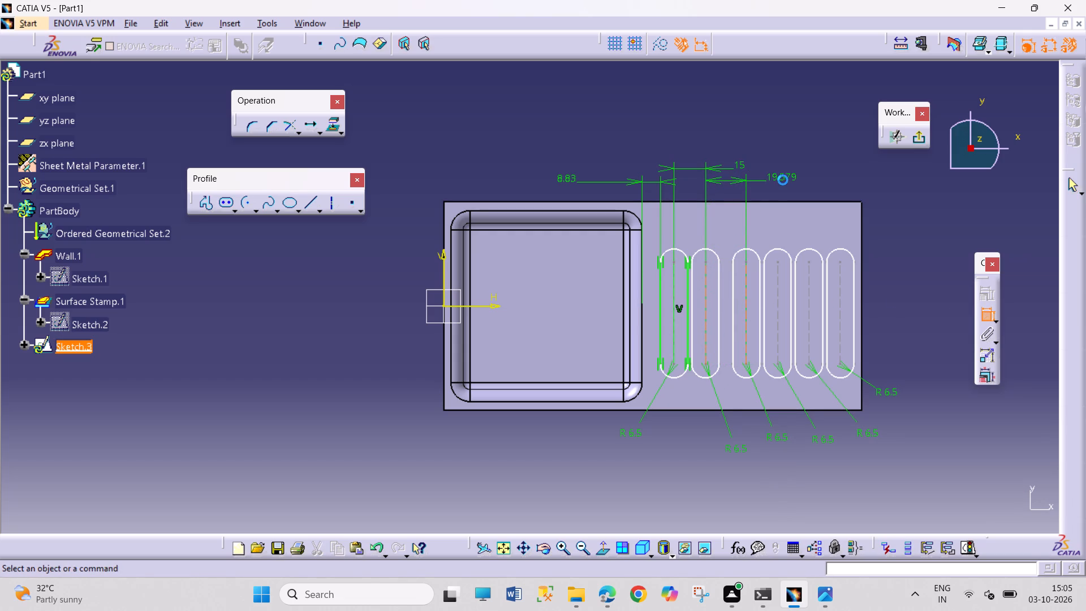
pyautogui.doubleClick(785, 178)
pyautogui.write('15')
pyautogui.press('Return')
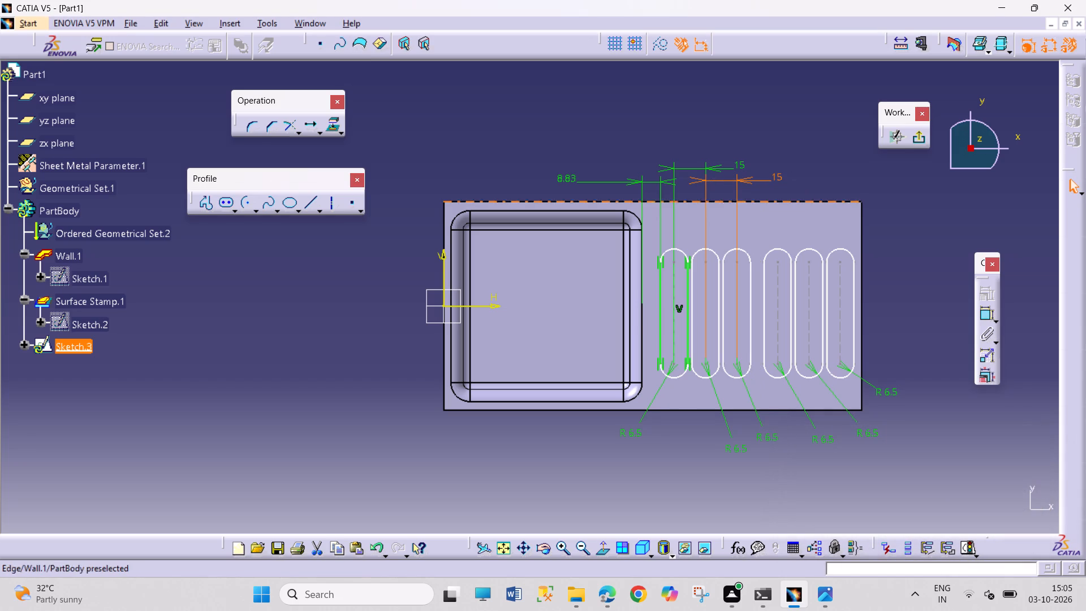
# Dimension the spacing between the third and fourth slots' centre axes above the wall and set it to 15 mm.
pyautogui.click(982, 315)
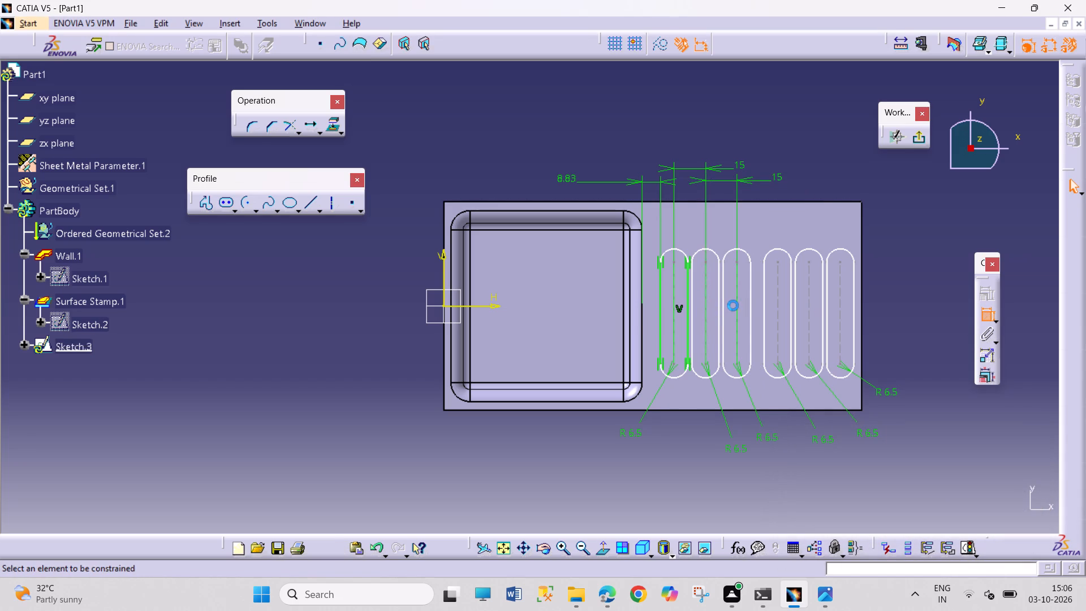
pyautogui.click(735, 303)
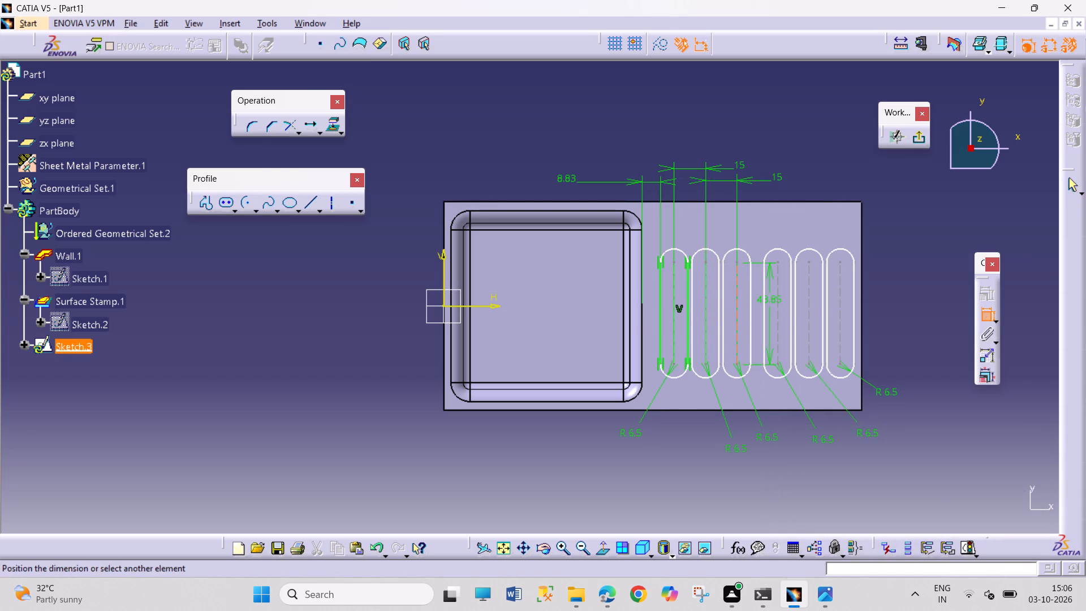
pyautogui.click(776, 304)
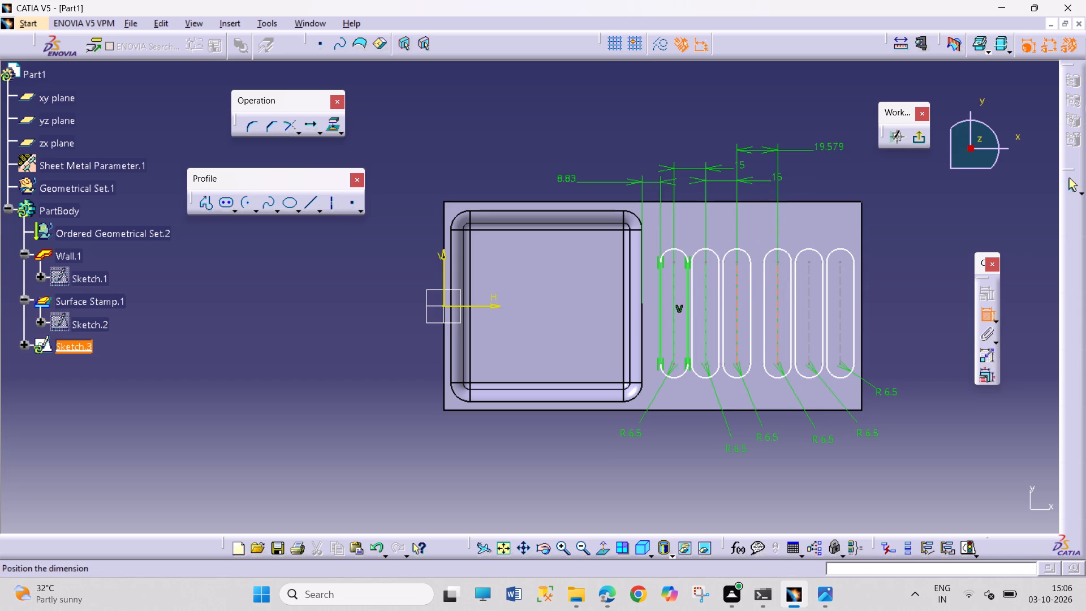
pyautogui.click(793, 191)
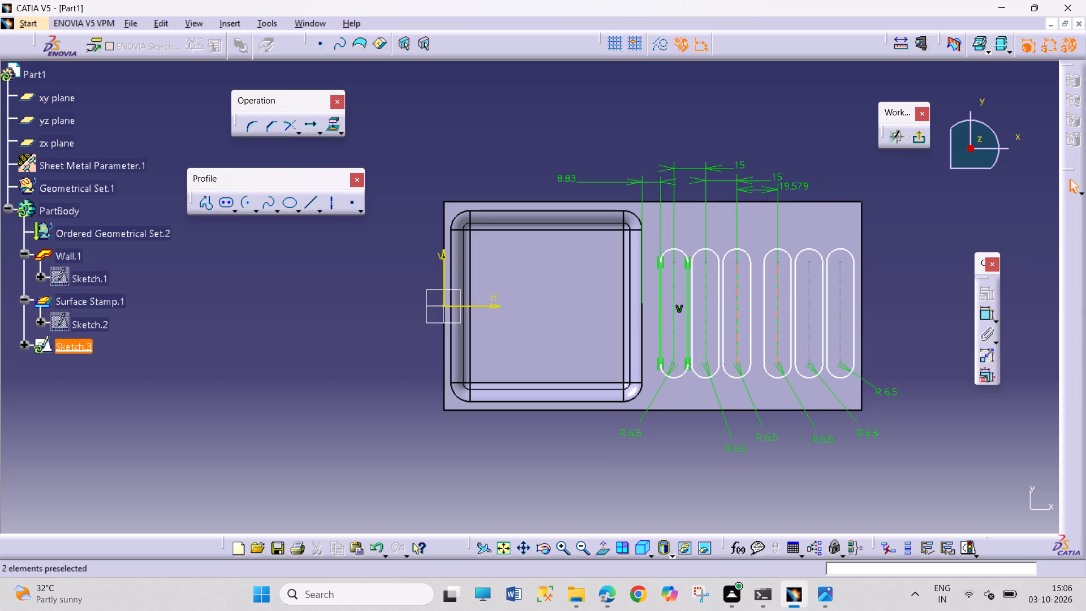
pyautogui.doubleClick(795, 185)
pyautogui.write('15')
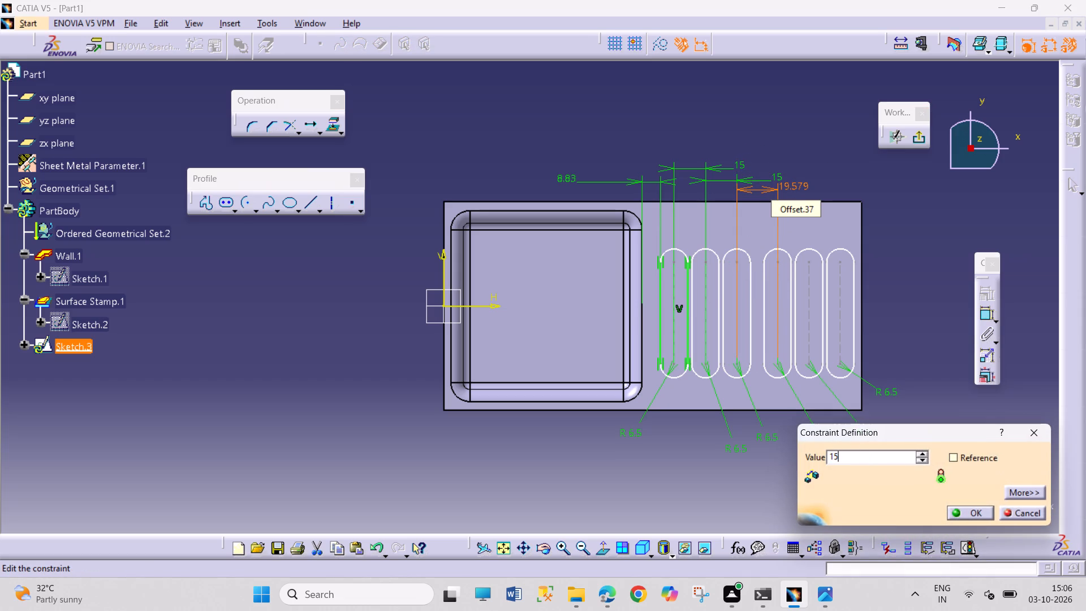
pyautogui.press('Return')
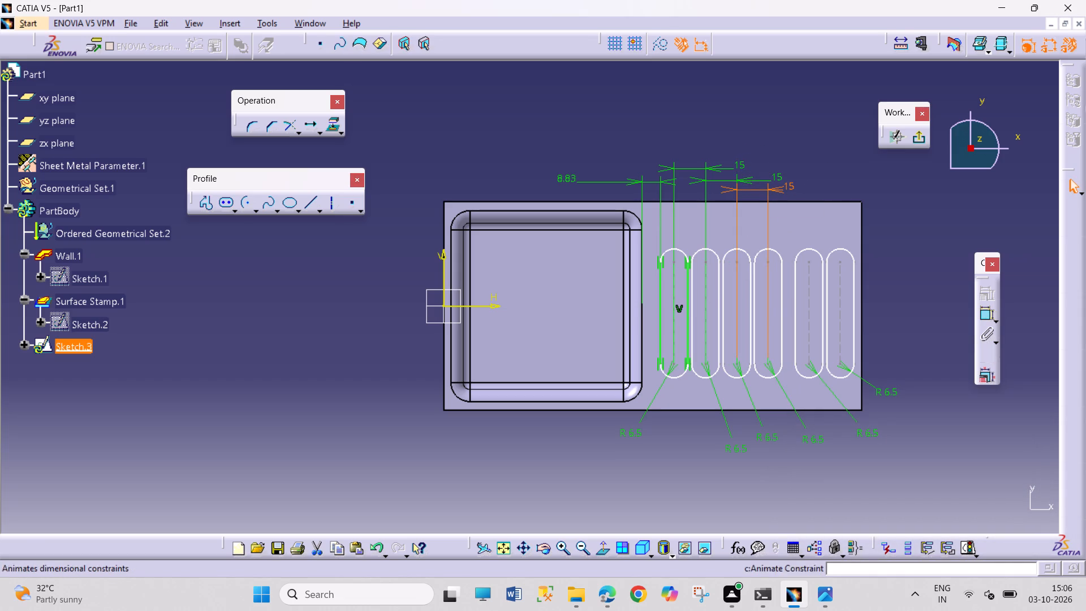
# Dimension the spacing between the fourth and fifth slots' centre axes above the wall and set it to 15 mm.
pyautogui.click(988, 316)
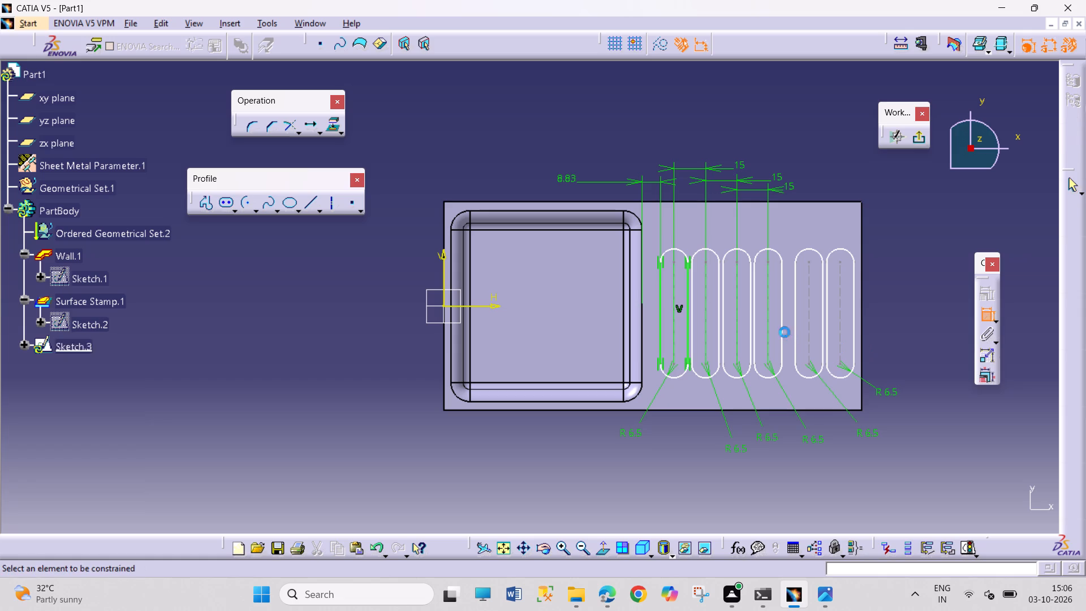
pyautogui.click(770, 315)
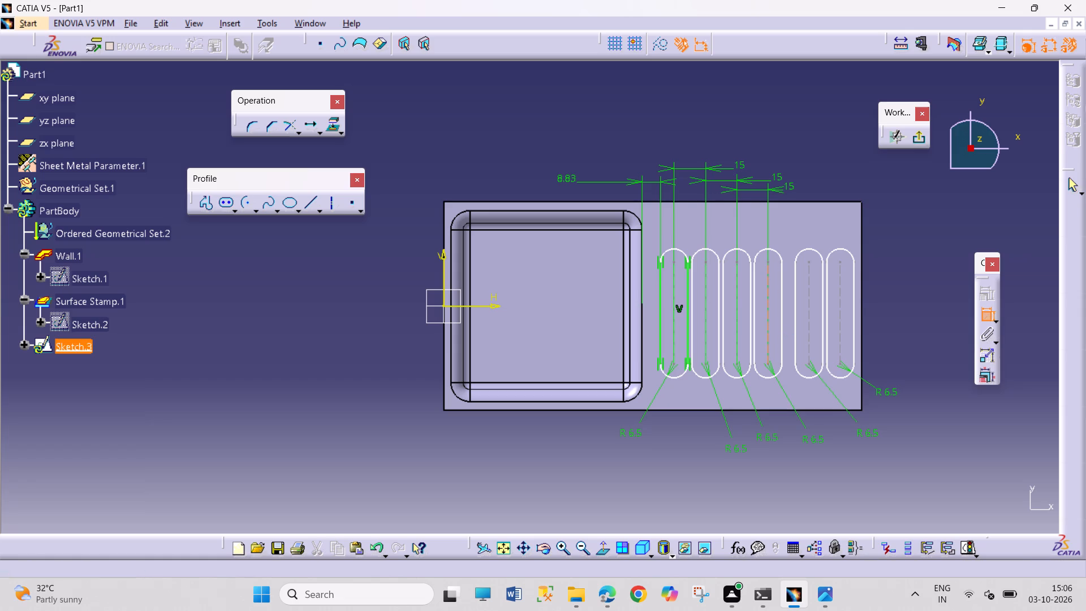
pyautogui.click(810, 303)
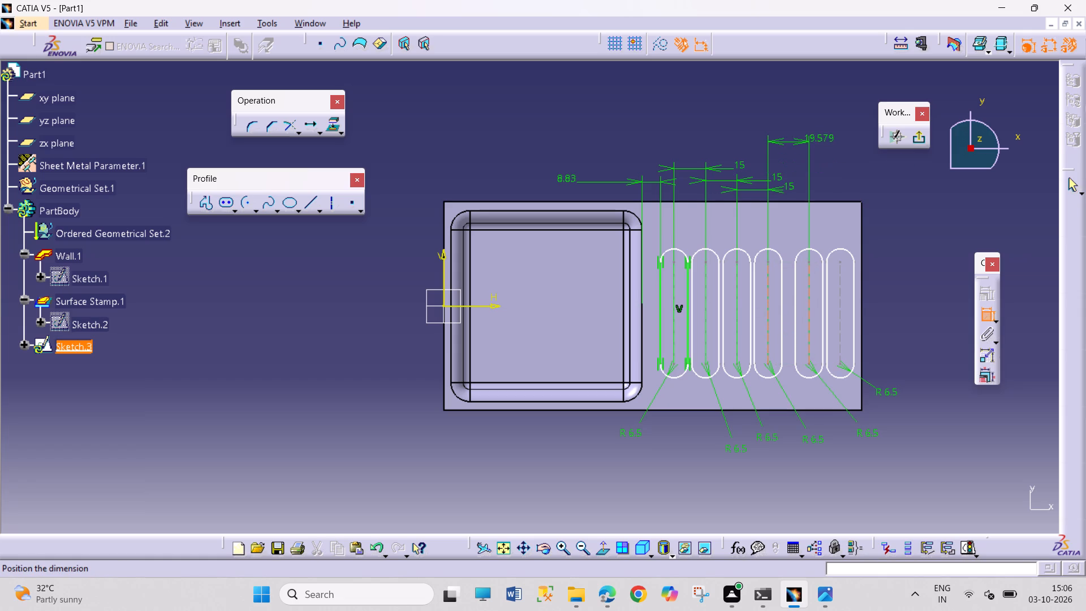
pyautogui.click(820, 139)
pyautogui.doubleClick(820, 137)
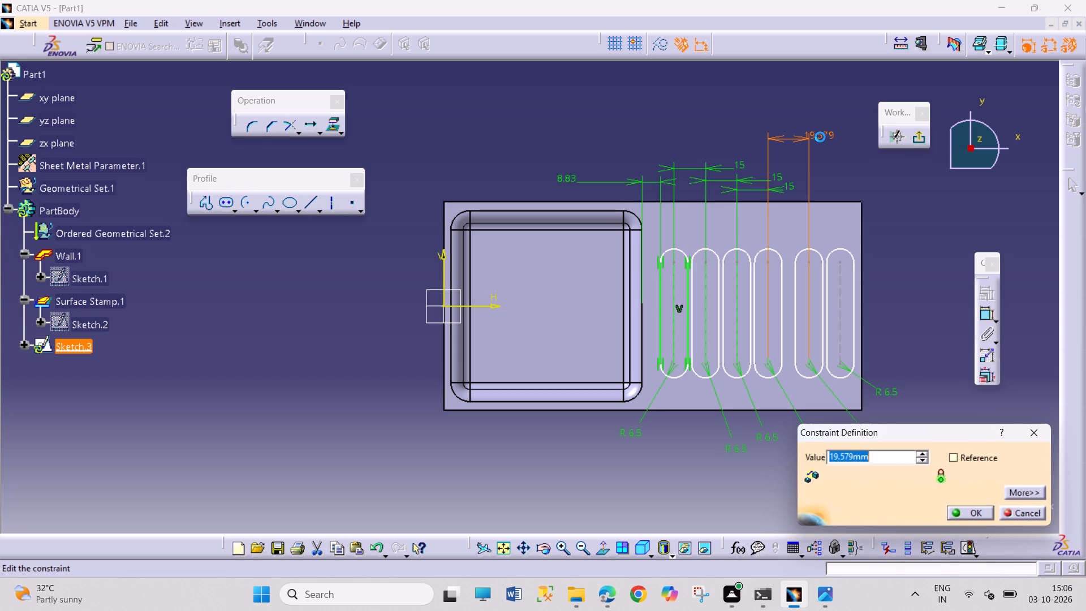
pyautogui.write('15')
pyautogui.press('Return')
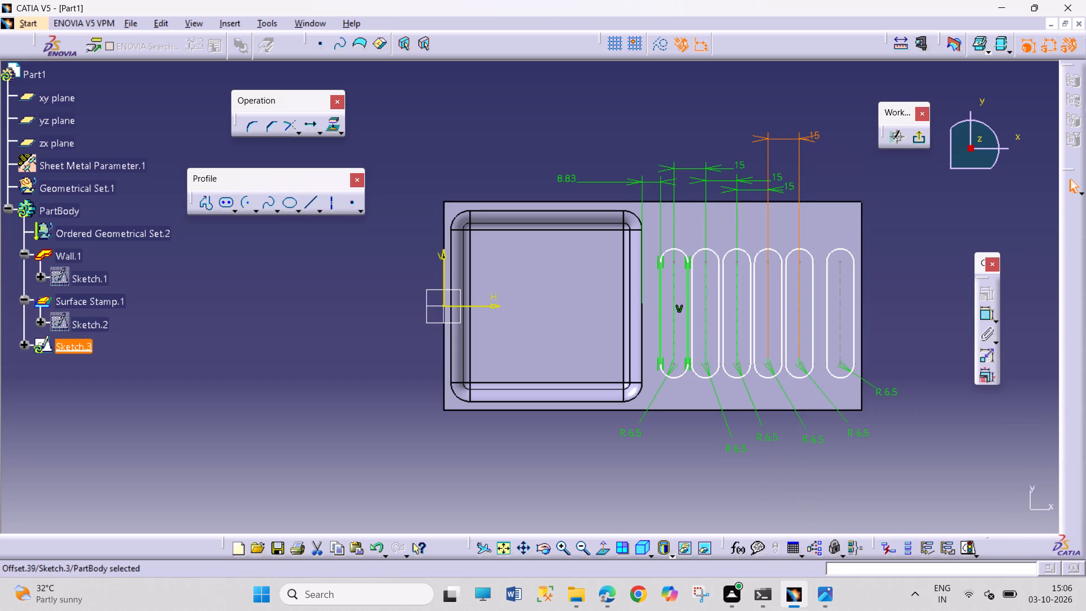
# Dimension the spacing between the fifth and sixth slots' centre axes above the wall and set it to 15 mm.
pyautogui.click(989, 312)
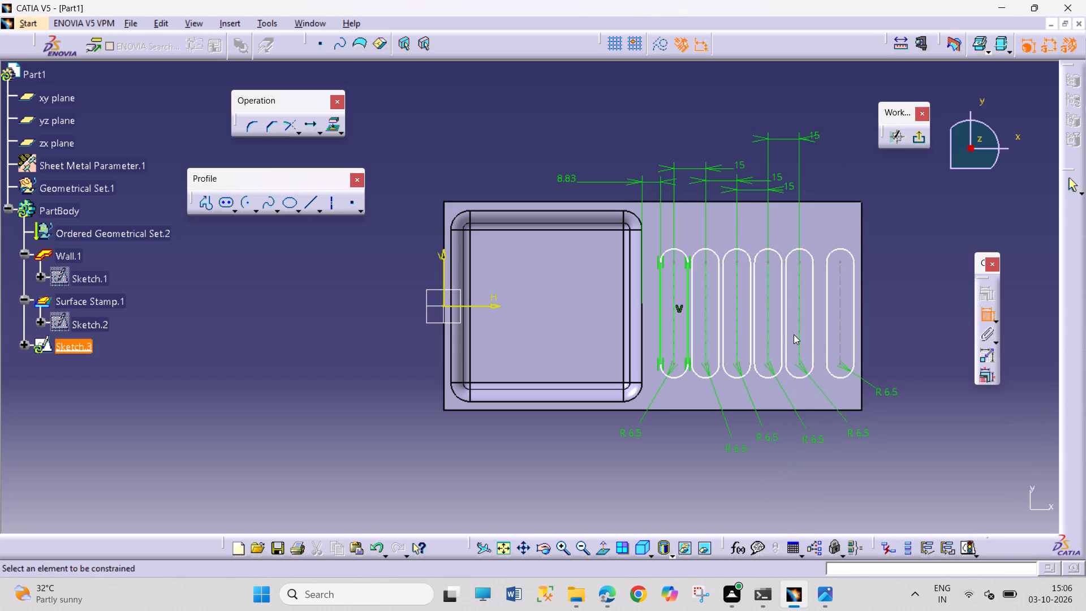
pyautogui.click(801, 337)
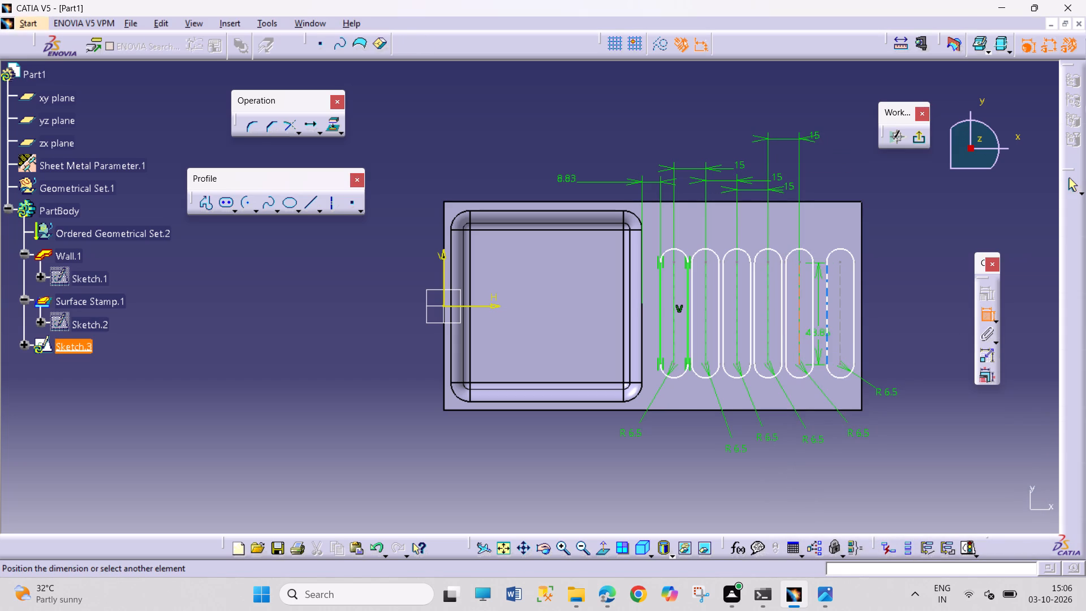
pyautogui.click(841, 338)
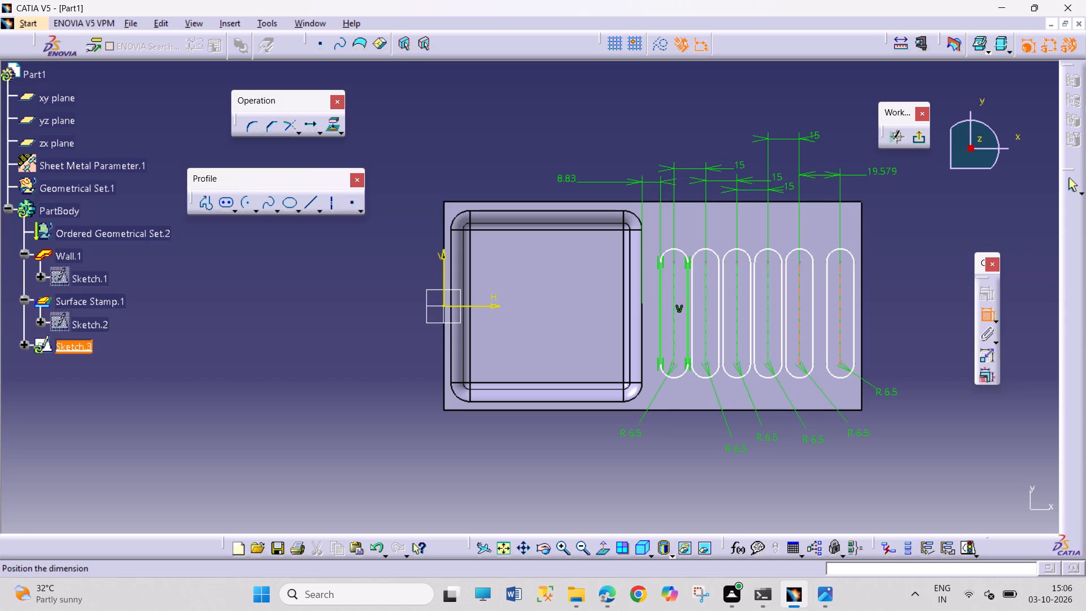
pyautogui.click(884, 173)
pyautogui.doubleClick(888, 169)
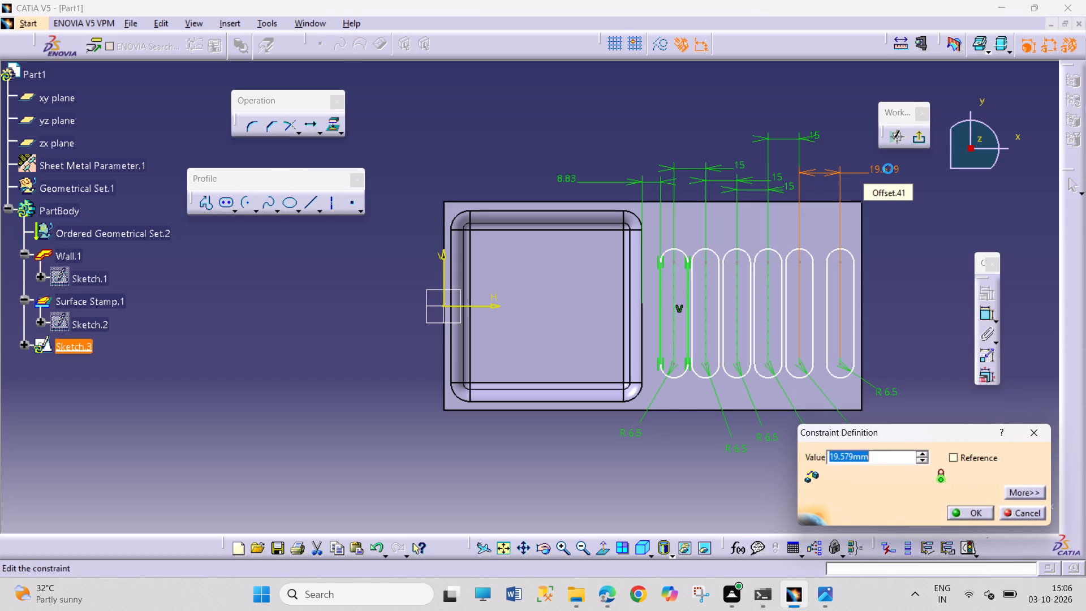
pyautogui.write('15')
pyautogui.press('Return')
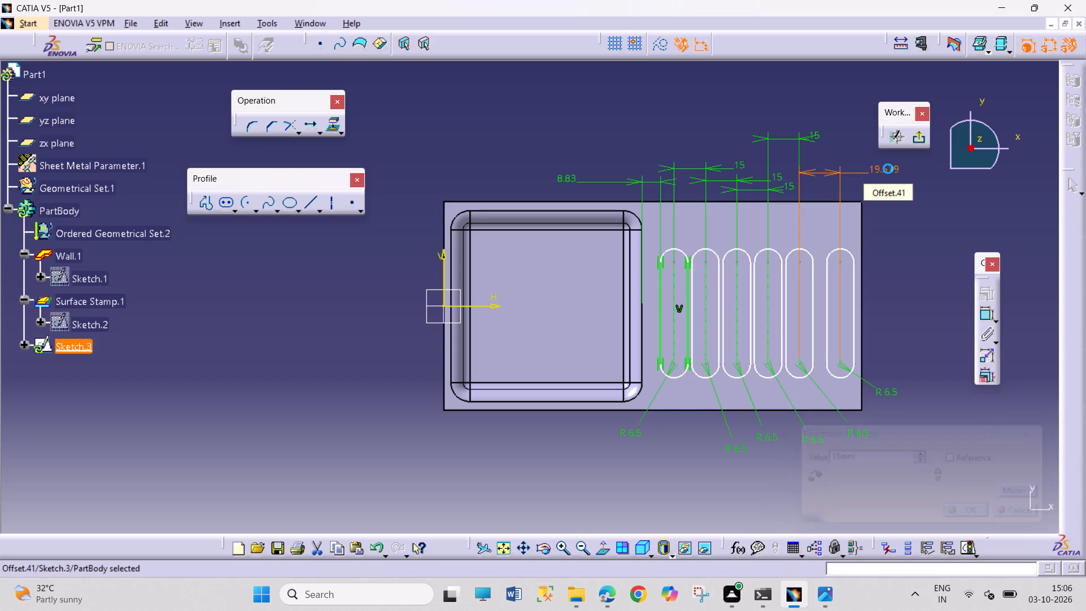
pyautogui.click(921, 327)
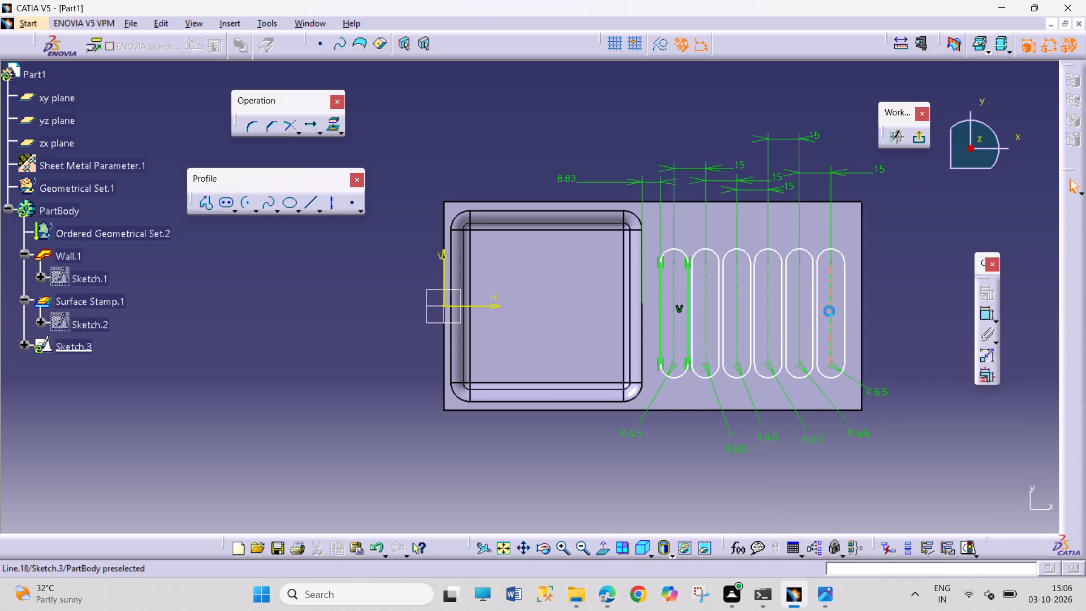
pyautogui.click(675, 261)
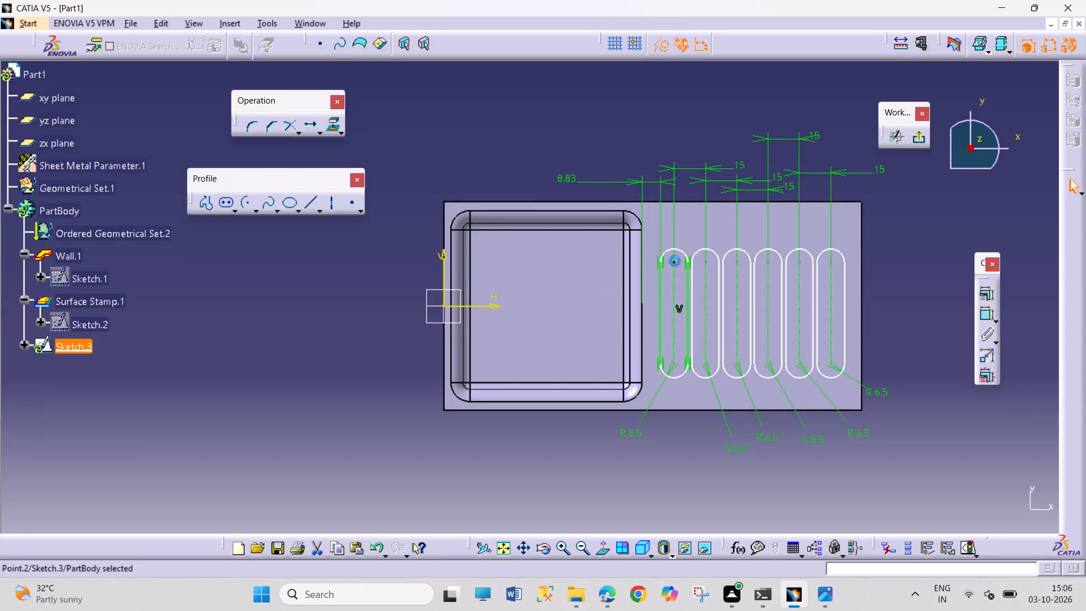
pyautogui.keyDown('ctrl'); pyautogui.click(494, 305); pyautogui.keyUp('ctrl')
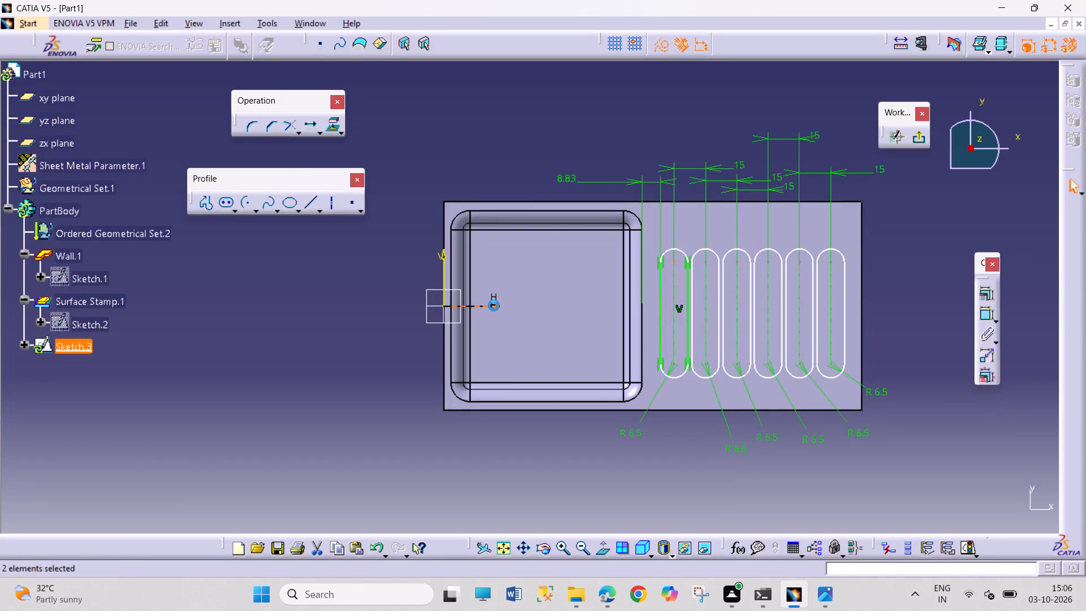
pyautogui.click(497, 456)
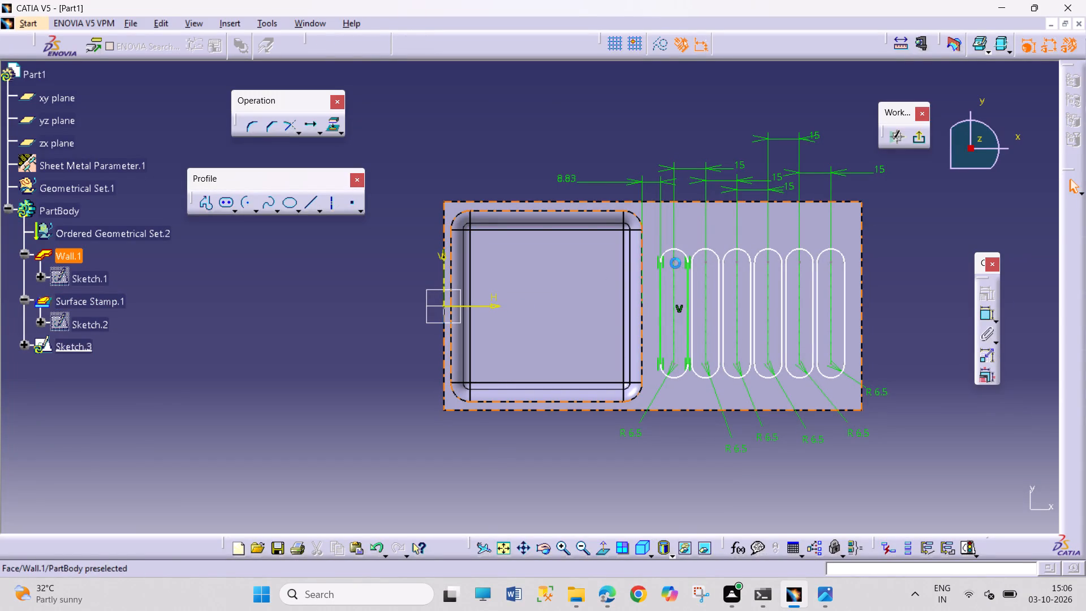
# Constrain the first slot's upper and lower end-arc centres with Symmetry about the sketch's horizontal axis.
pyautogui.click(674, 262)
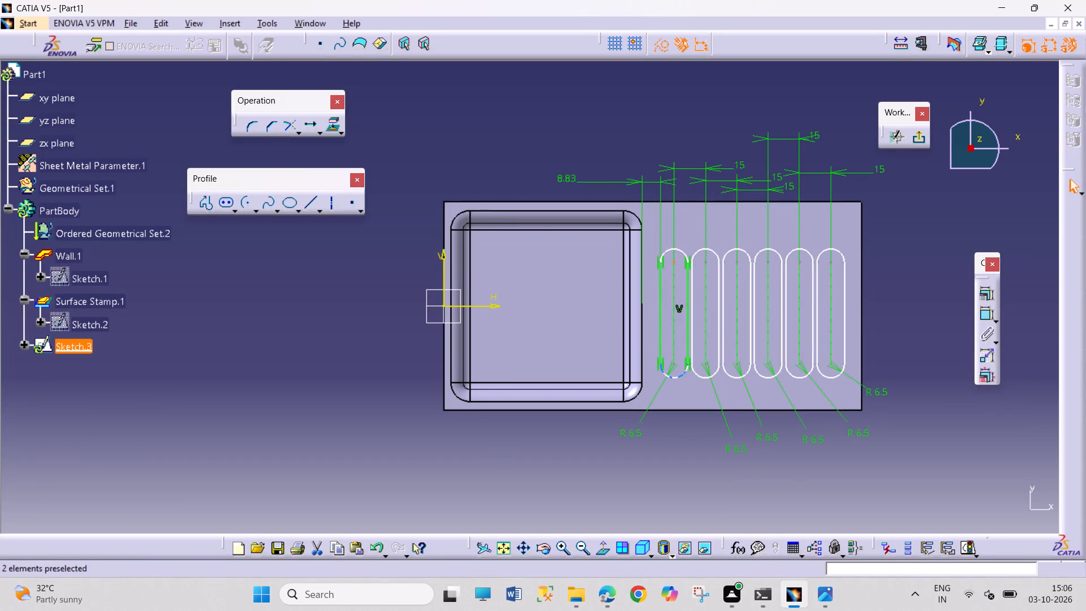
pyautogui.keyDown('ctrl'); pyautogui.click(675, 365); pyautogui.keyUp('ctrl')
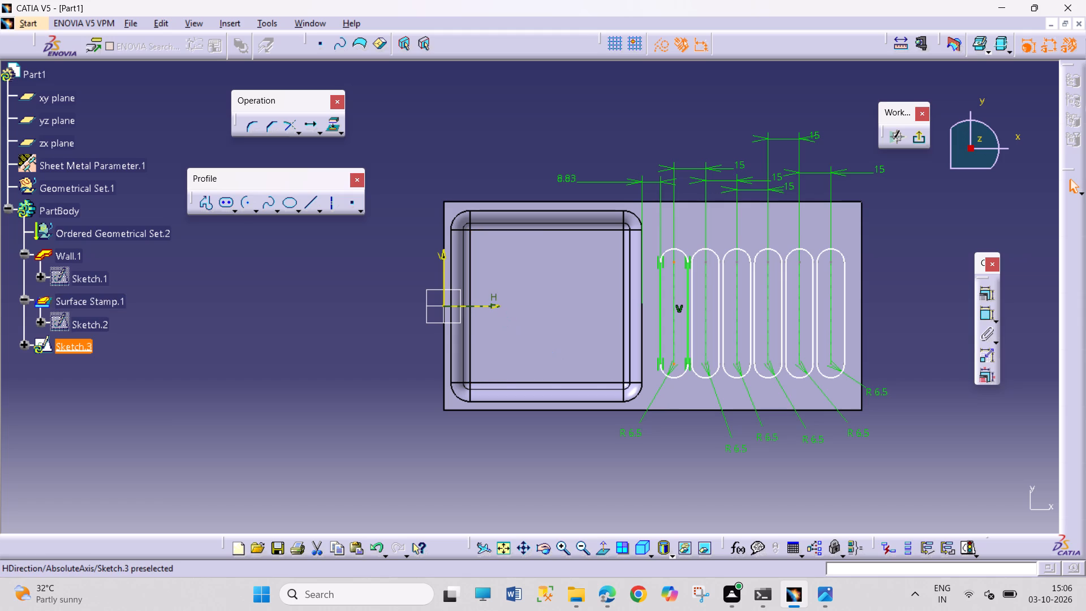
pyautogui.keyDown('ctrl'); pyautogui.click(488, 305); pyautogui.keyUp('ctrl')
pyautogui.click(984, 291)
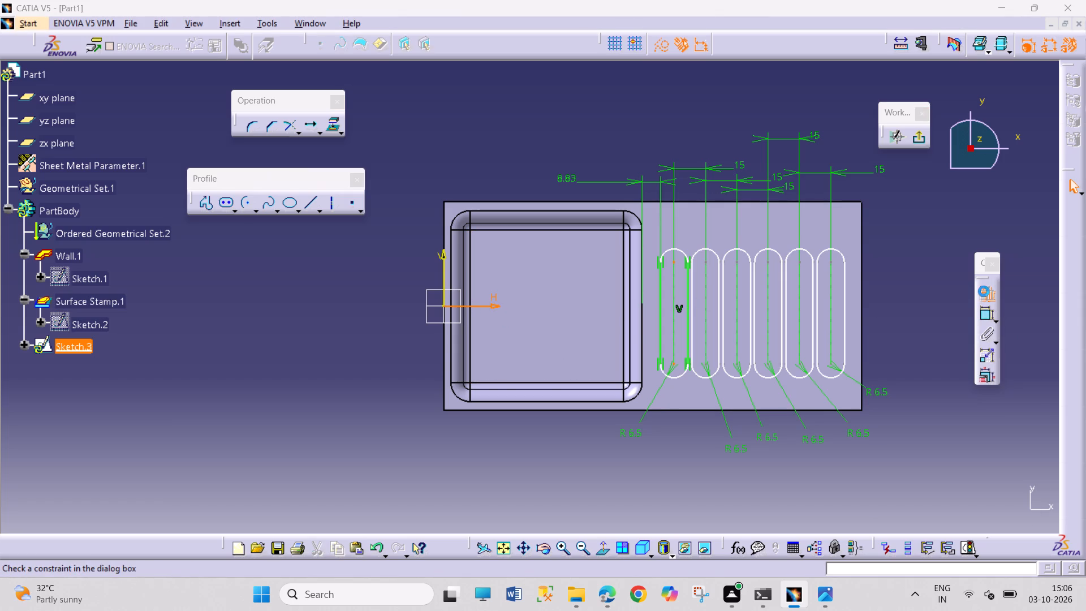
pyautogui.click(917, 458)
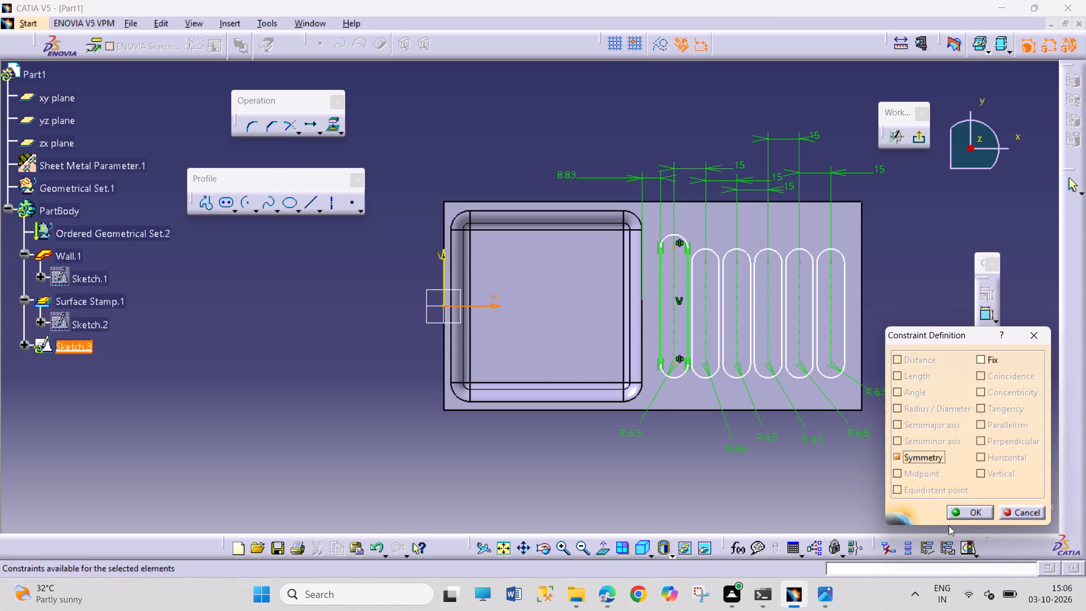
pyautogui.click(958, 515)
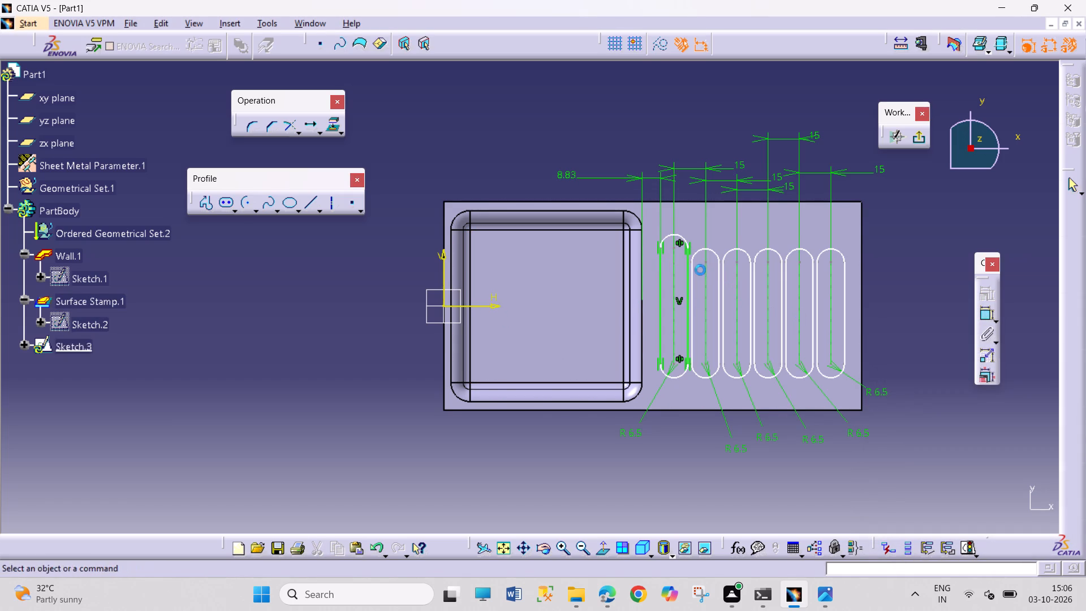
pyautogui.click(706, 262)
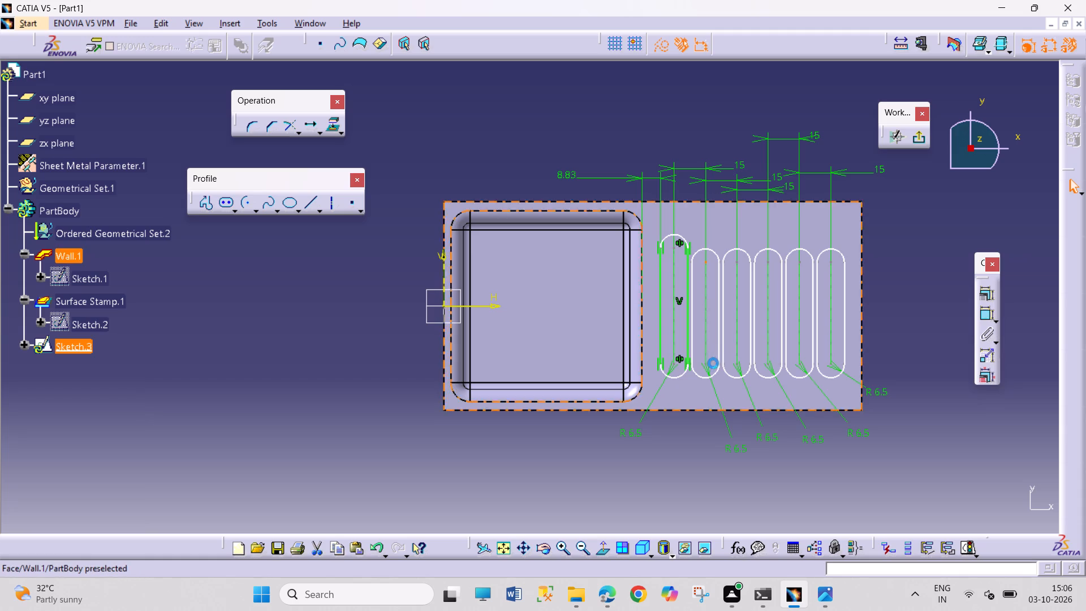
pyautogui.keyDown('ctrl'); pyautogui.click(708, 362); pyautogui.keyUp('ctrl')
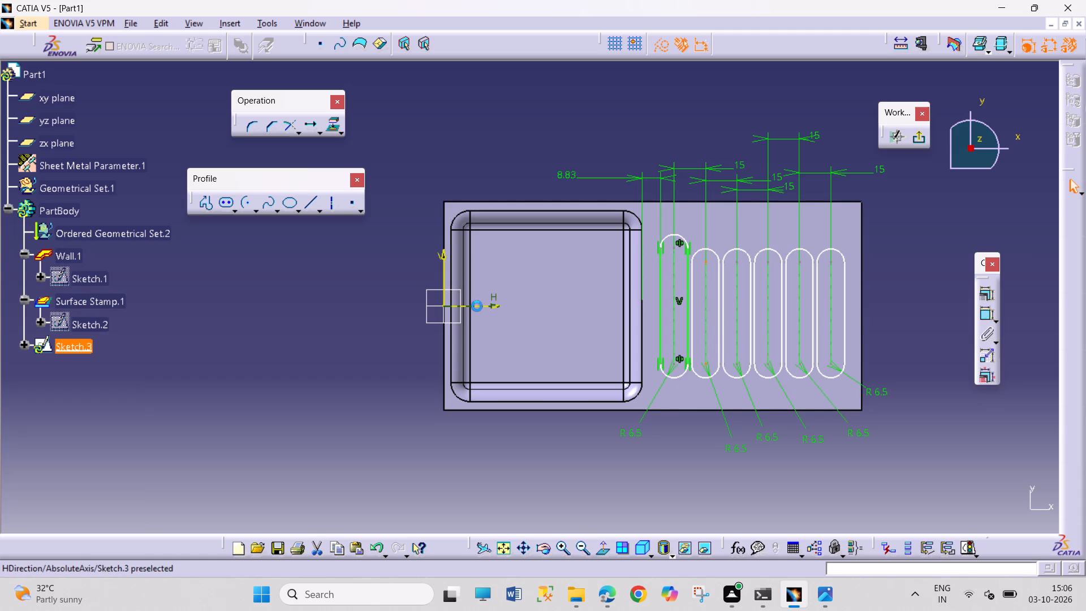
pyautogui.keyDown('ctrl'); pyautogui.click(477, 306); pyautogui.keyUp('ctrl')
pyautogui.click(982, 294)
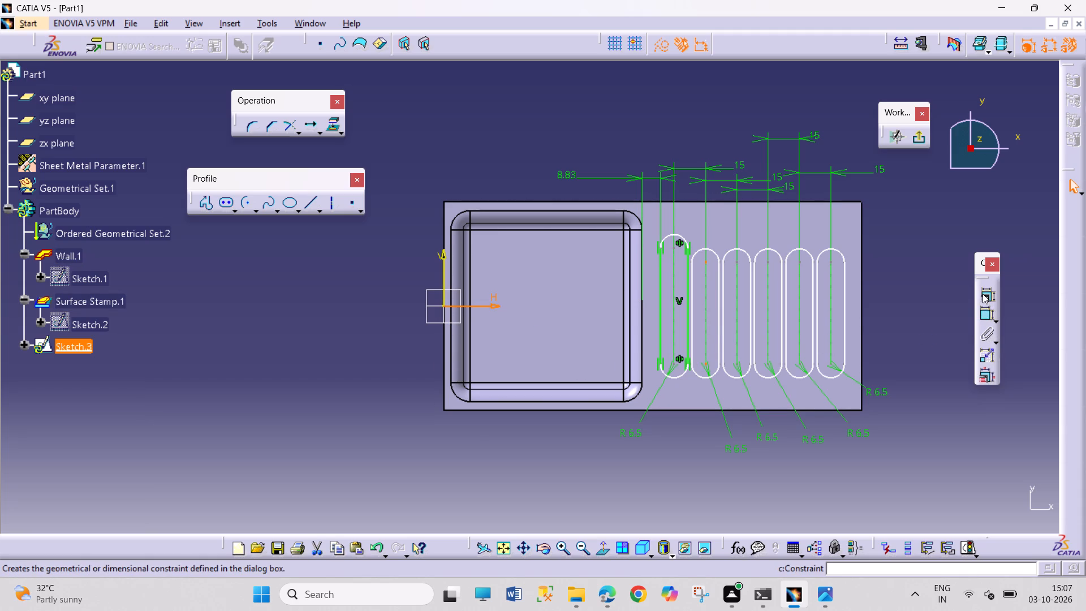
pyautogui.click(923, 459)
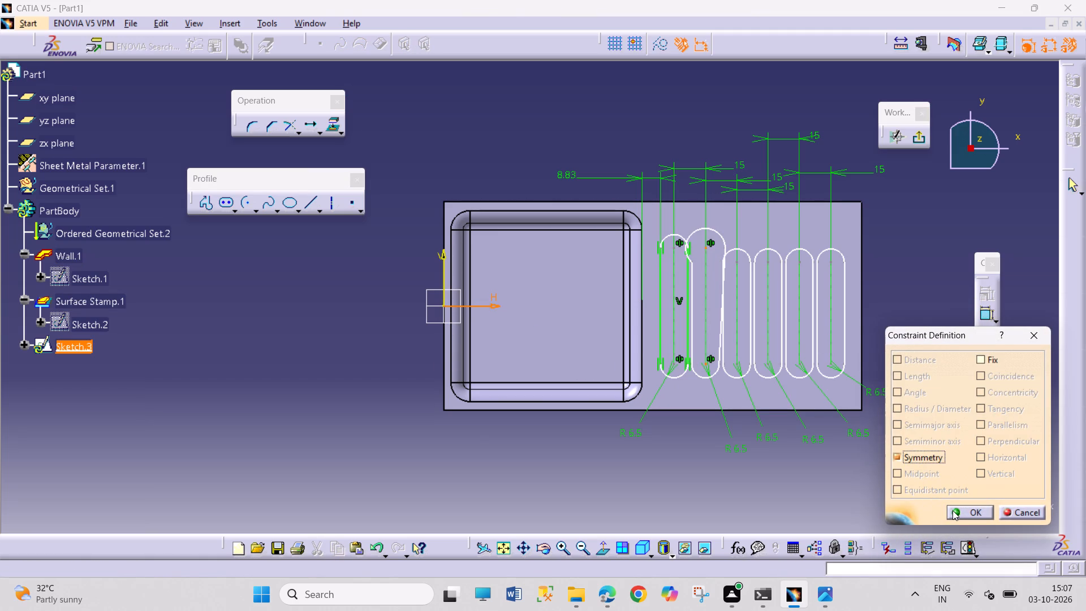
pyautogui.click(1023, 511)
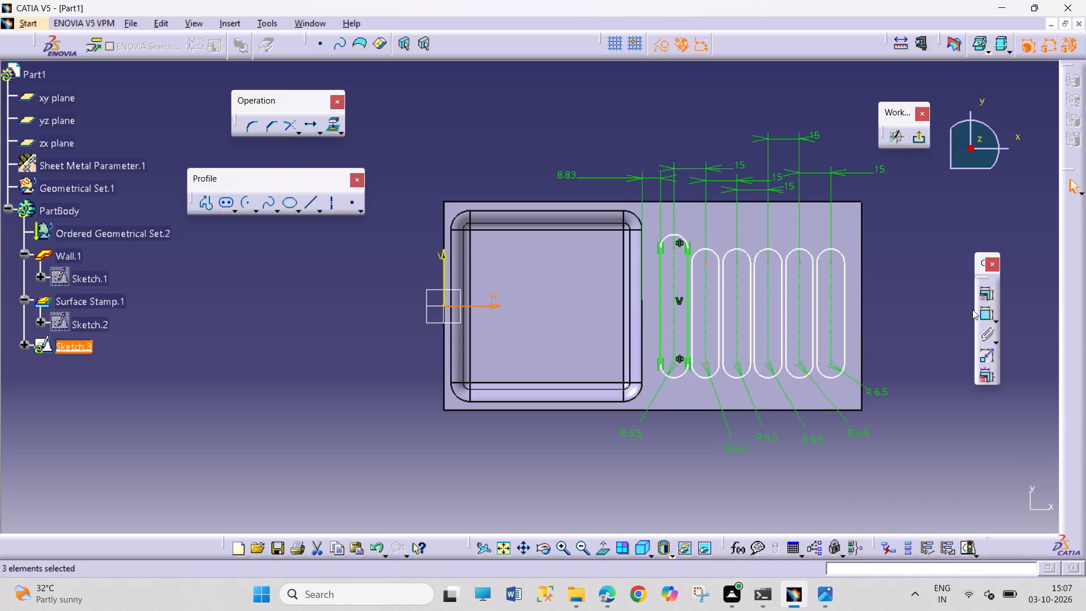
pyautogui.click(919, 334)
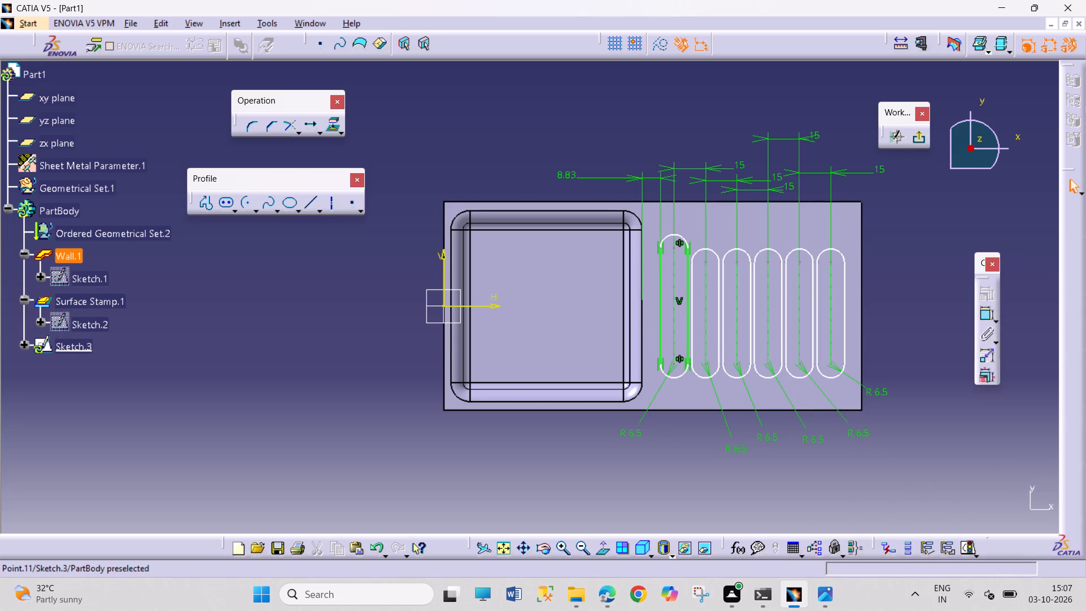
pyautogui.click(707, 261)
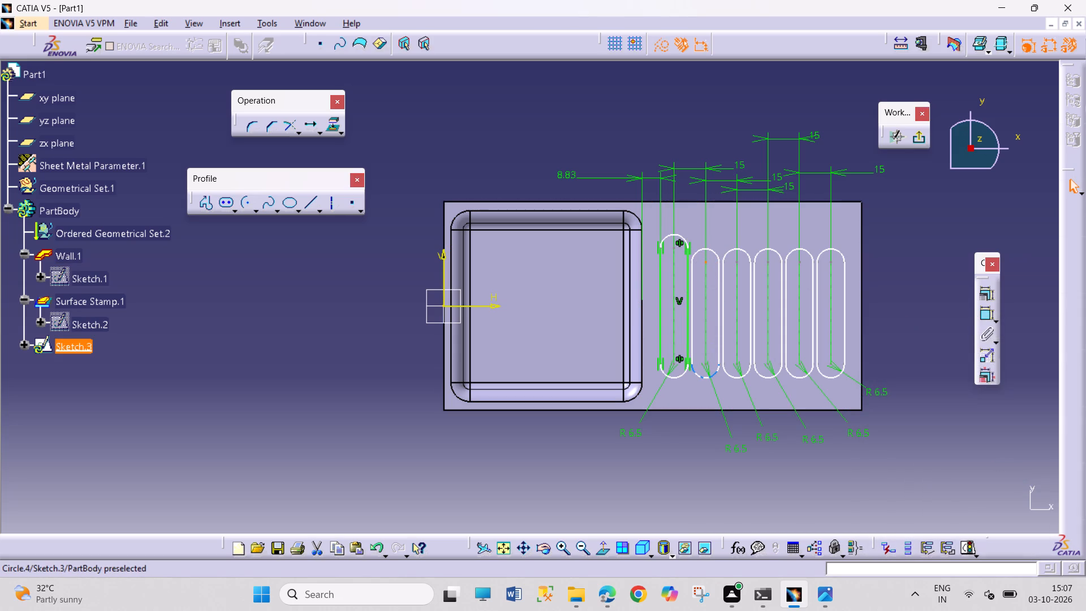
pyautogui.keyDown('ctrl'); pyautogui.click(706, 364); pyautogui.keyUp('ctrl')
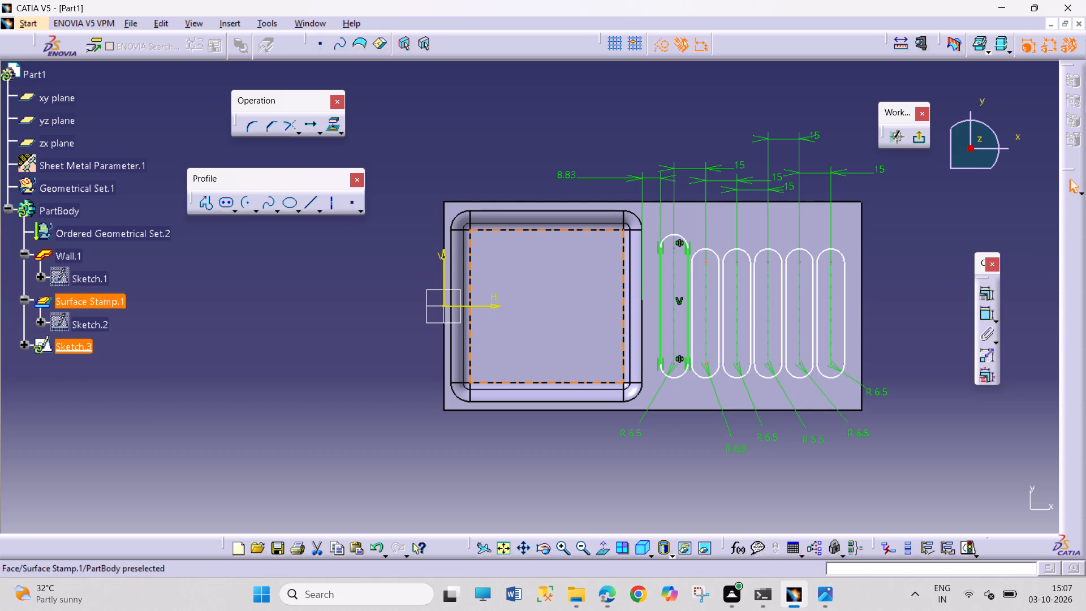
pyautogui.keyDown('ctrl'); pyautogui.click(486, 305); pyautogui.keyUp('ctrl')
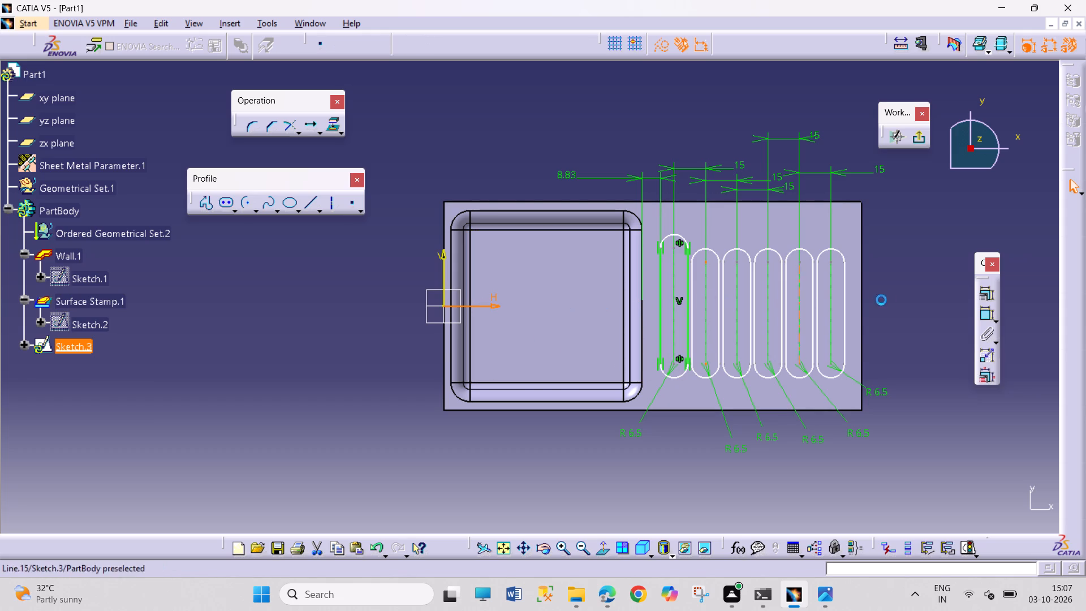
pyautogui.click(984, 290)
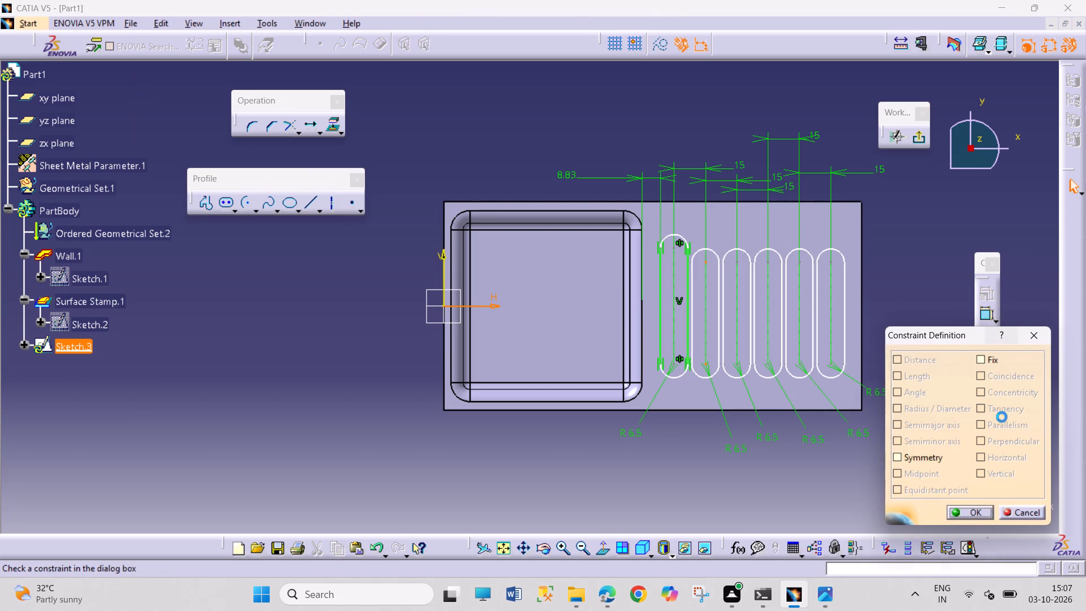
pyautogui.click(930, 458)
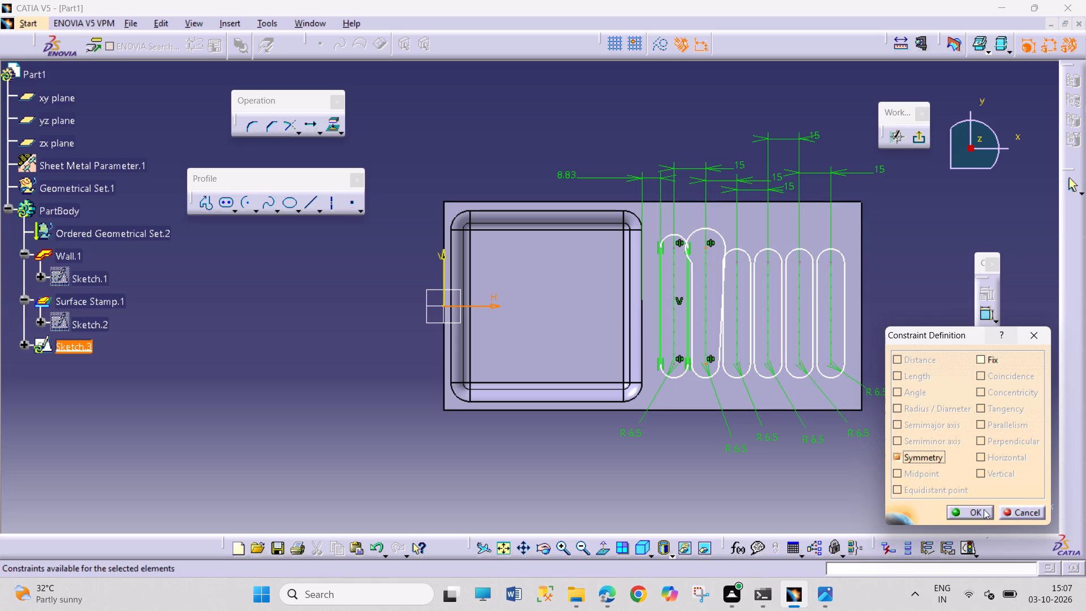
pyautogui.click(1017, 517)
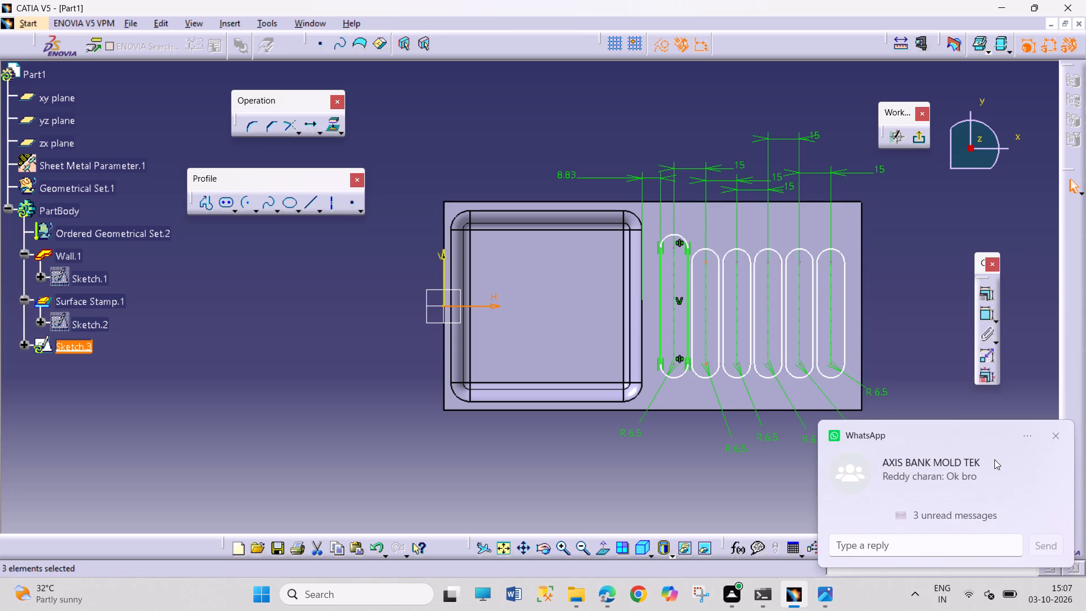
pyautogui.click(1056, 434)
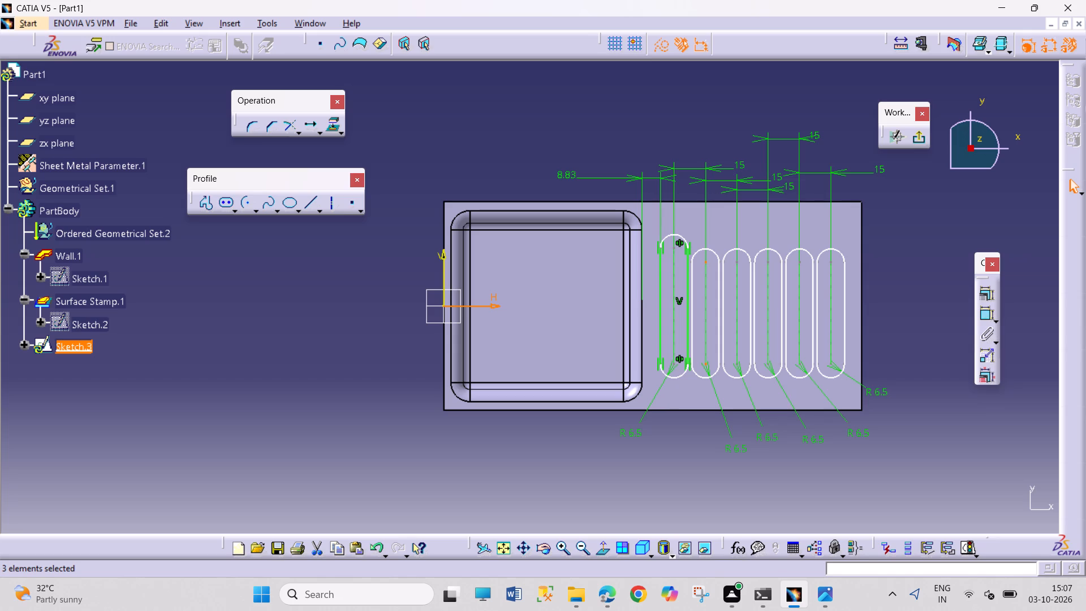
# Reposition the second slot freehand along its centre axis, leaving it slightly lower than the third to sixth slots.
pyautogui.moveTo(708, 261); pyautogui.dragTo(708, 255)
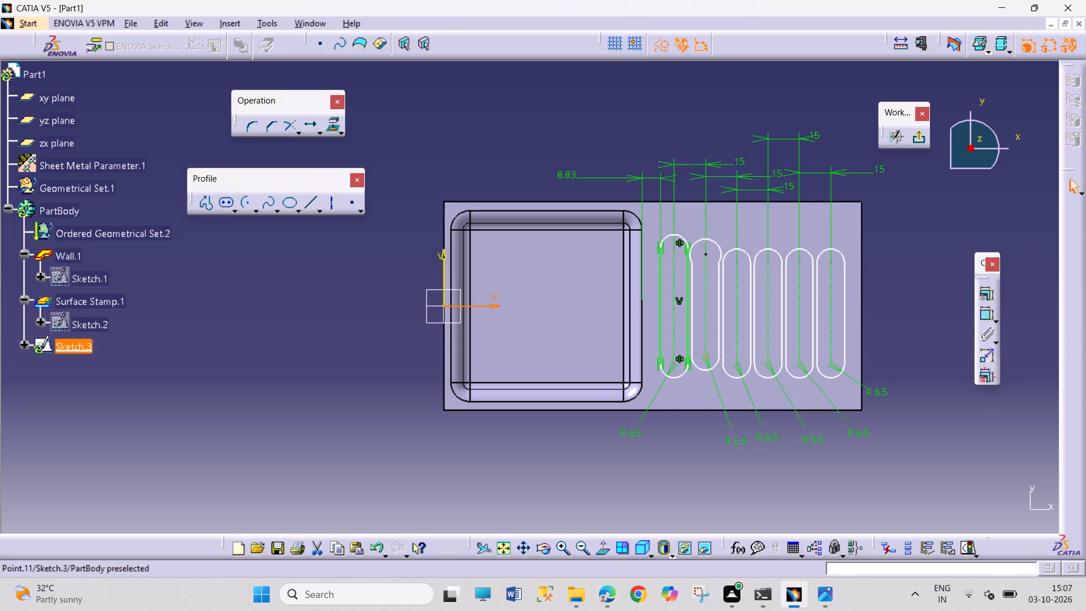
pyautogui.moveTo(708, 255); pyautogui.dragTo(707, 283)
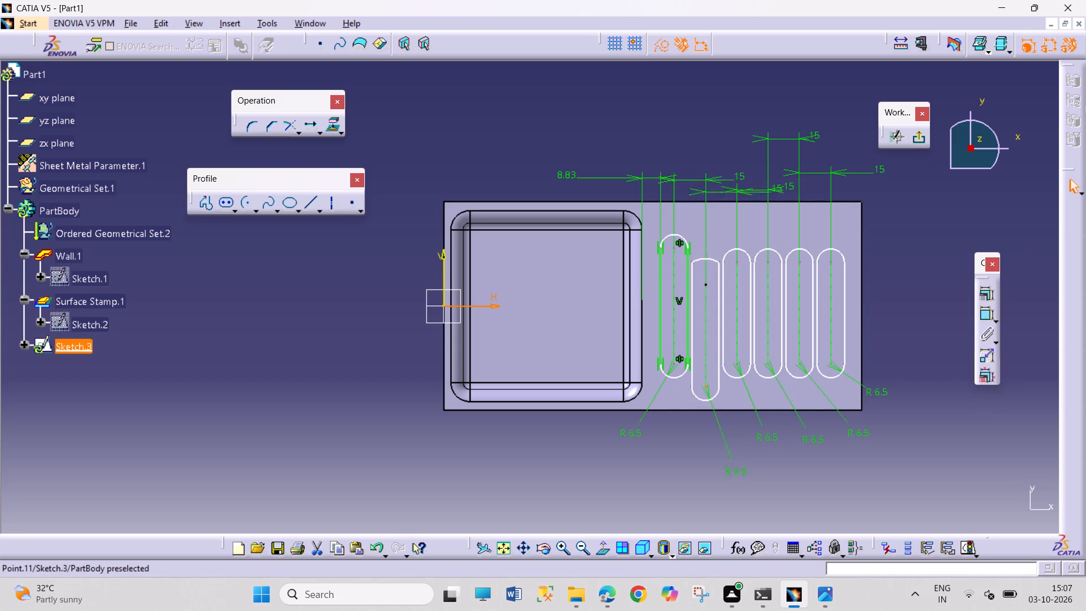
pyautogui.moveTo(707, 283); pyautogui.dragTo(709, 255)
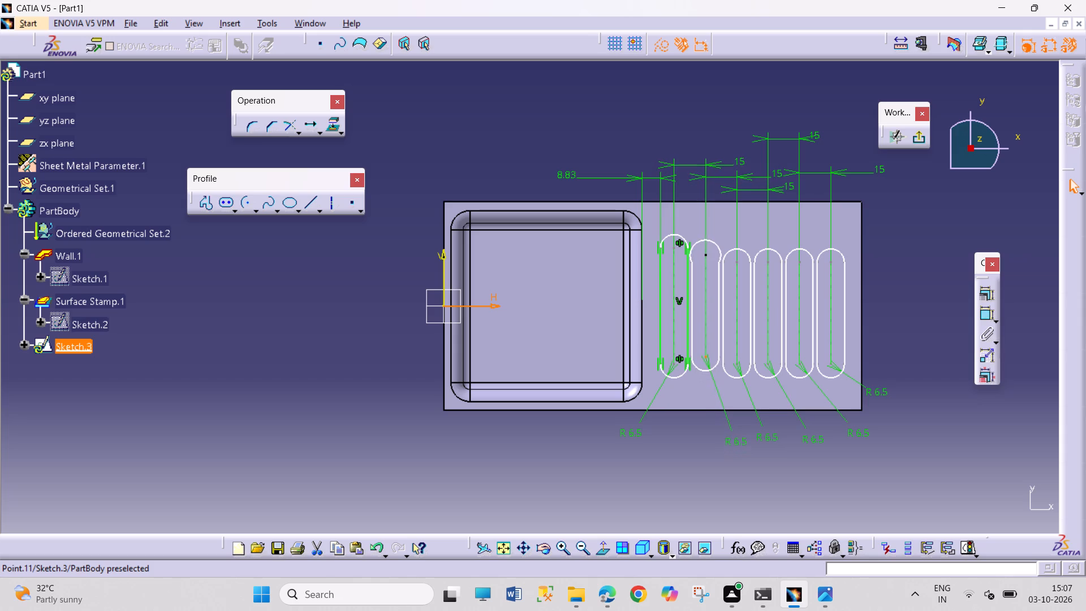
pyautogui.moveTo(709, 255); pyautogui.dragTo(713, 264)
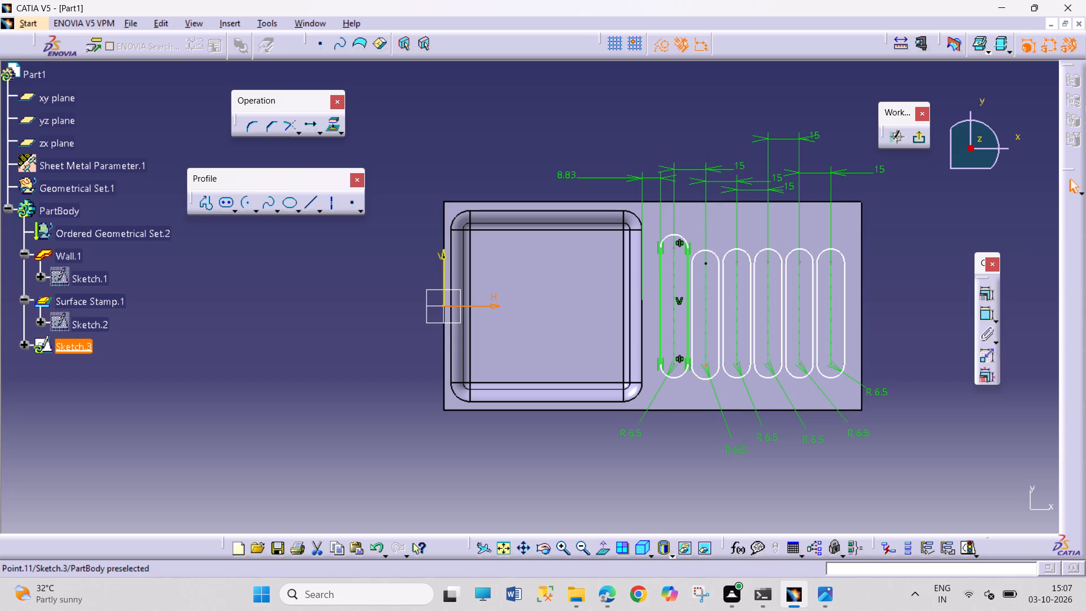
pyautogui.moveTo(713, 264); pyautogui.dragTo(716, 267)
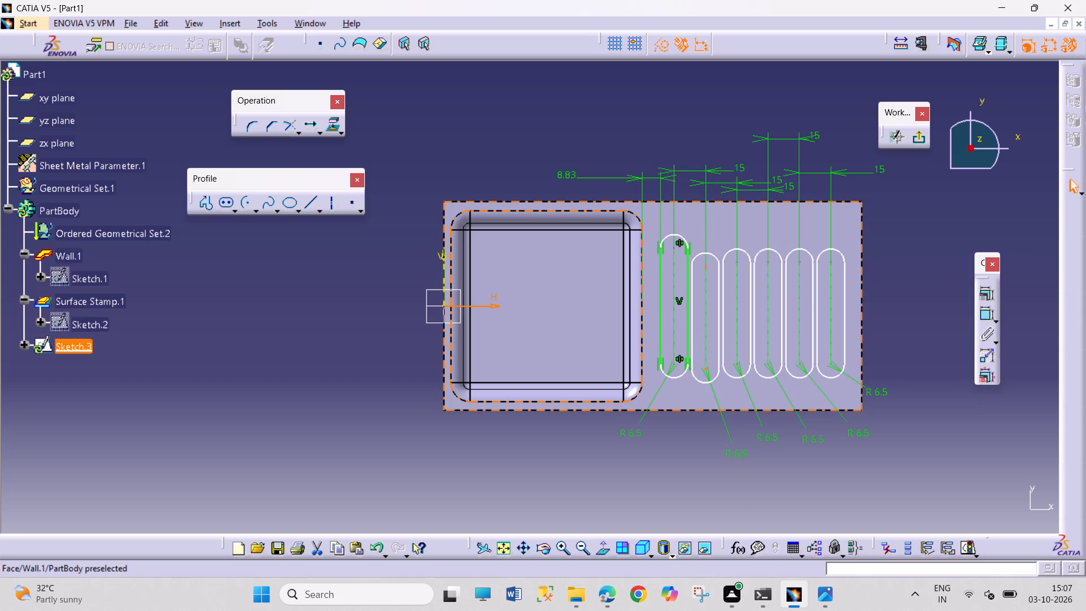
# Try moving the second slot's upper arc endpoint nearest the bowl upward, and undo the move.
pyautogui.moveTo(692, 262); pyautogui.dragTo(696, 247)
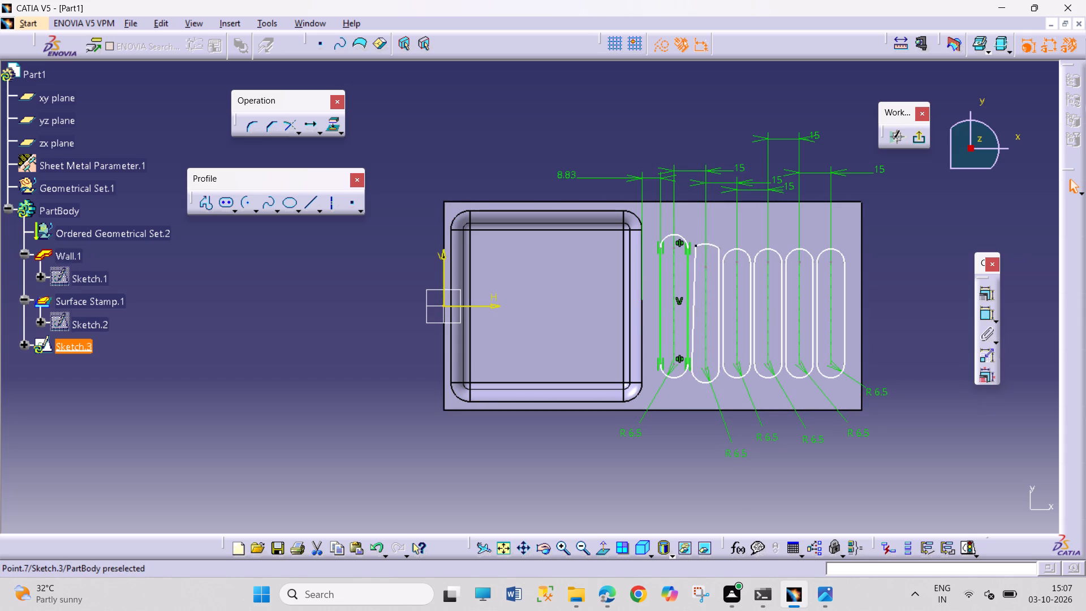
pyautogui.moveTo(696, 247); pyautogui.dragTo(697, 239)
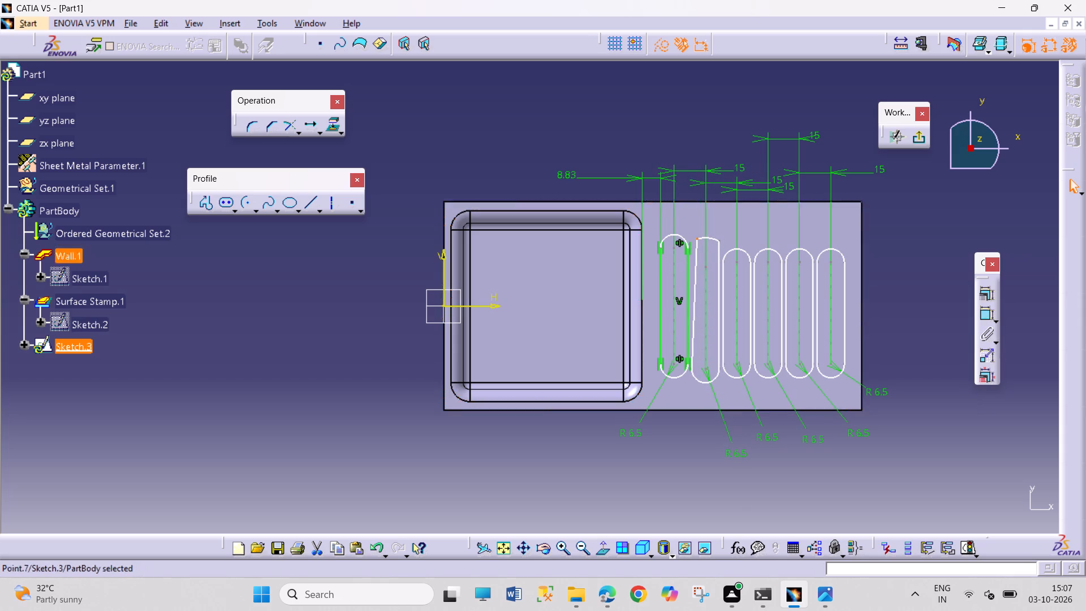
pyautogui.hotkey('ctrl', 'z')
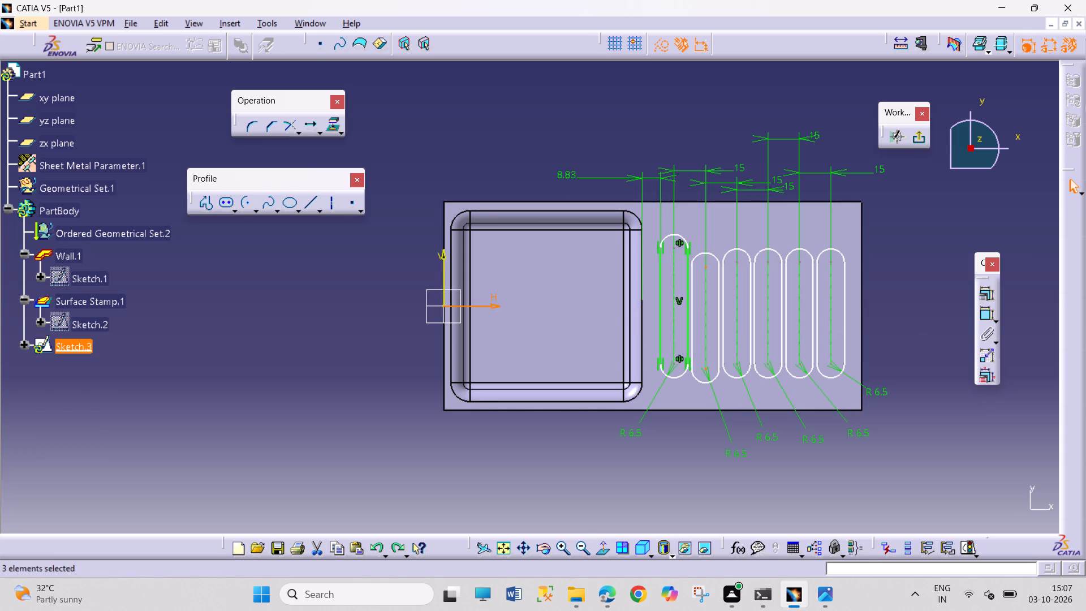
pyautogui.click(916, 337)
# Lengthen the third slot slightly by moving its upper end-arc centre upward along its axis.
pyautogui.moveTo(740, 246); pyautogui.dragTo(747, 230)
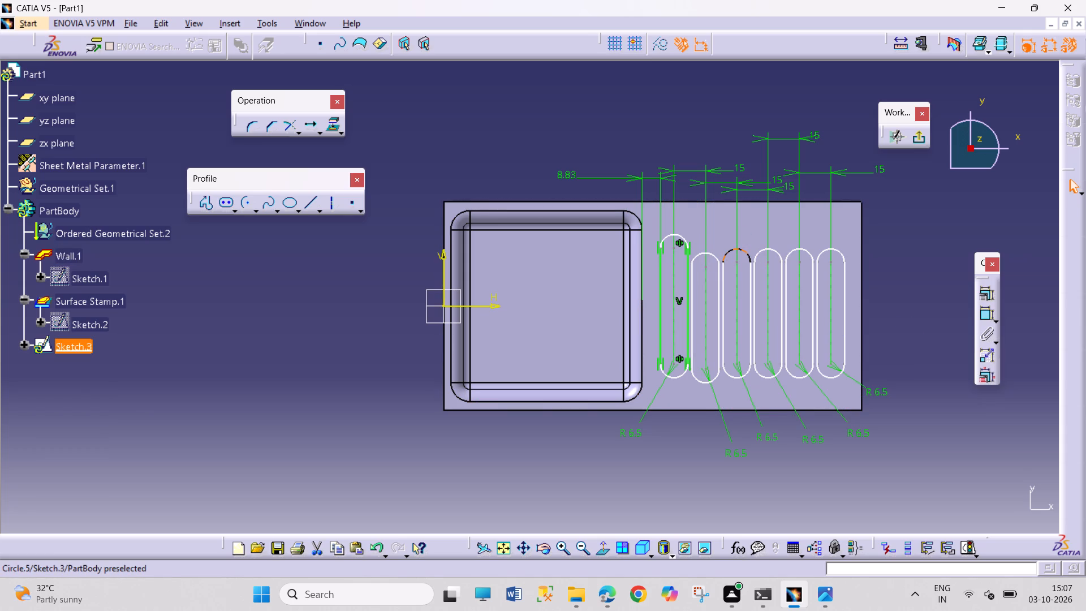
pyautogui.moveTo(747, 230); pyautogui.dragTo(748, 220)
pyautogui.click(736, 262)
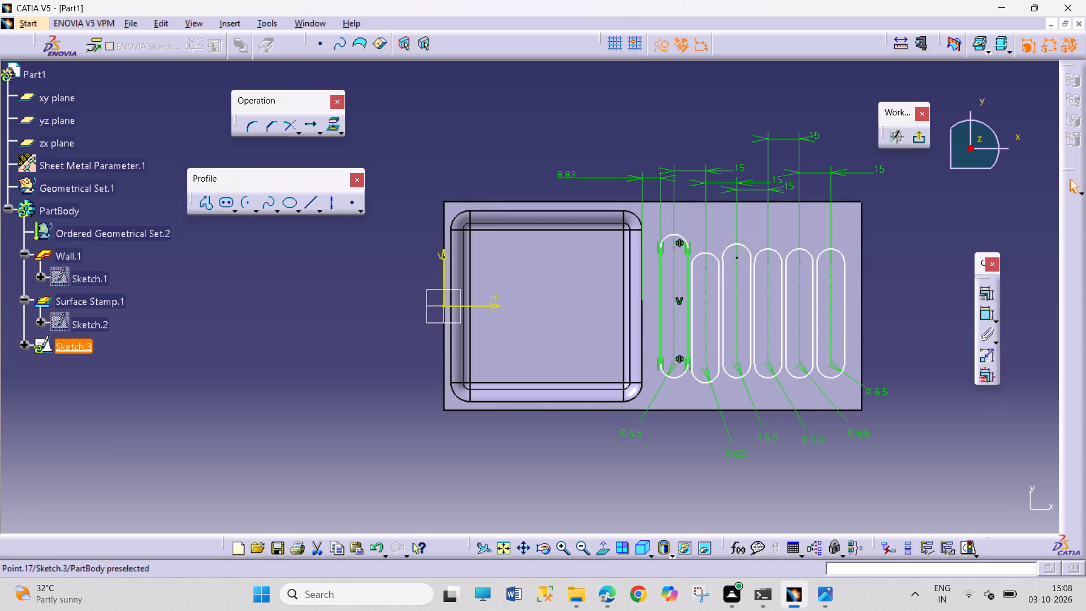
pyautogui.click(899, 341)
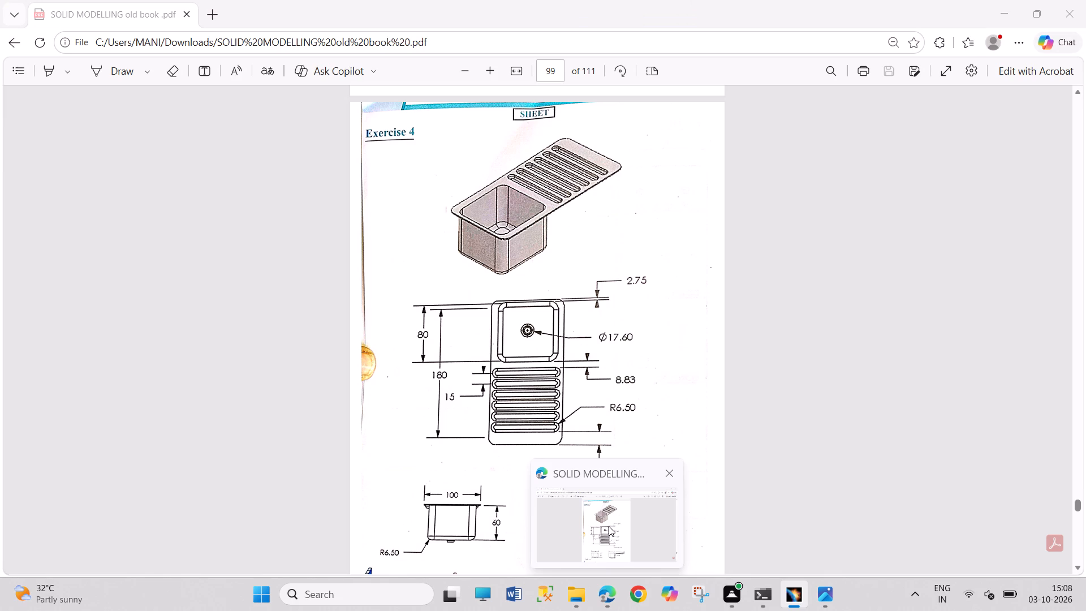
# Check the Exercise 4 drawing in the PDF, and dimension the first slot's centre axis length as 55 mm beside the wall.
pyautogui.click(609, 526)
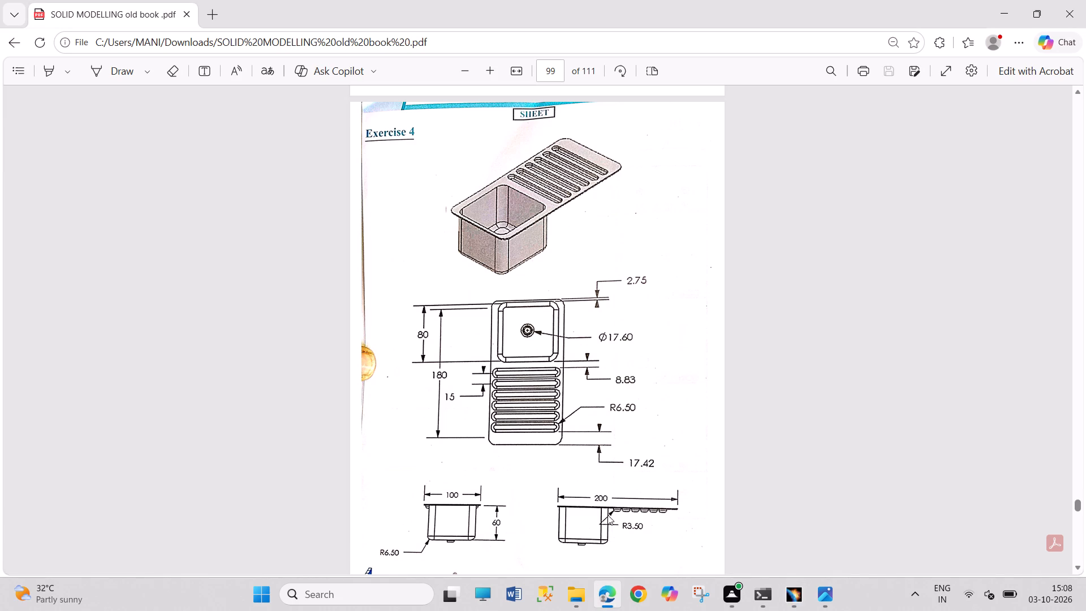
pyautogui.click(796, 596)
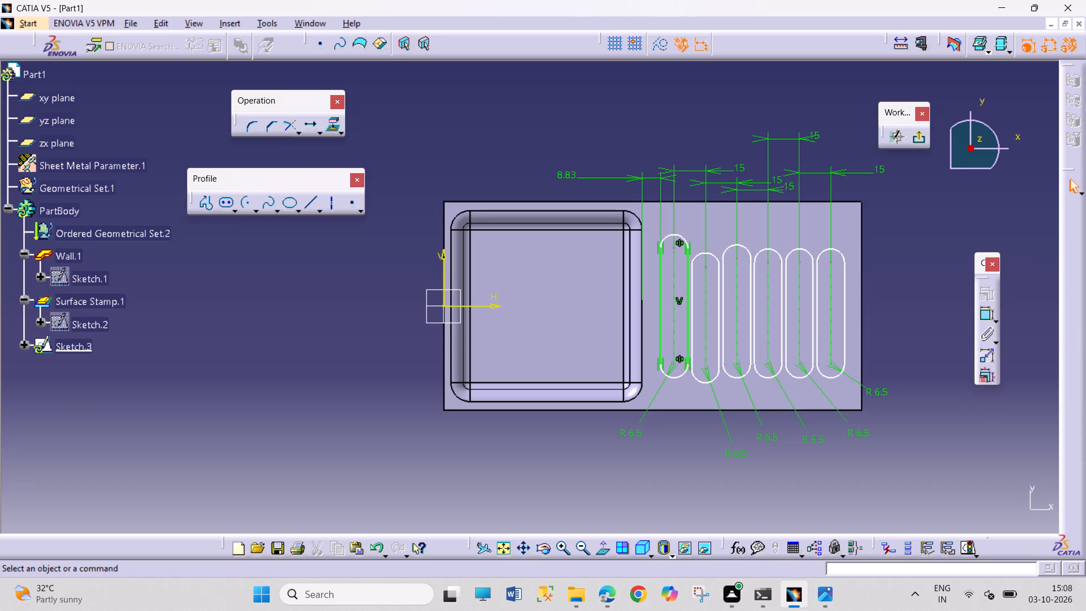
pyautogui.click(988, 315)
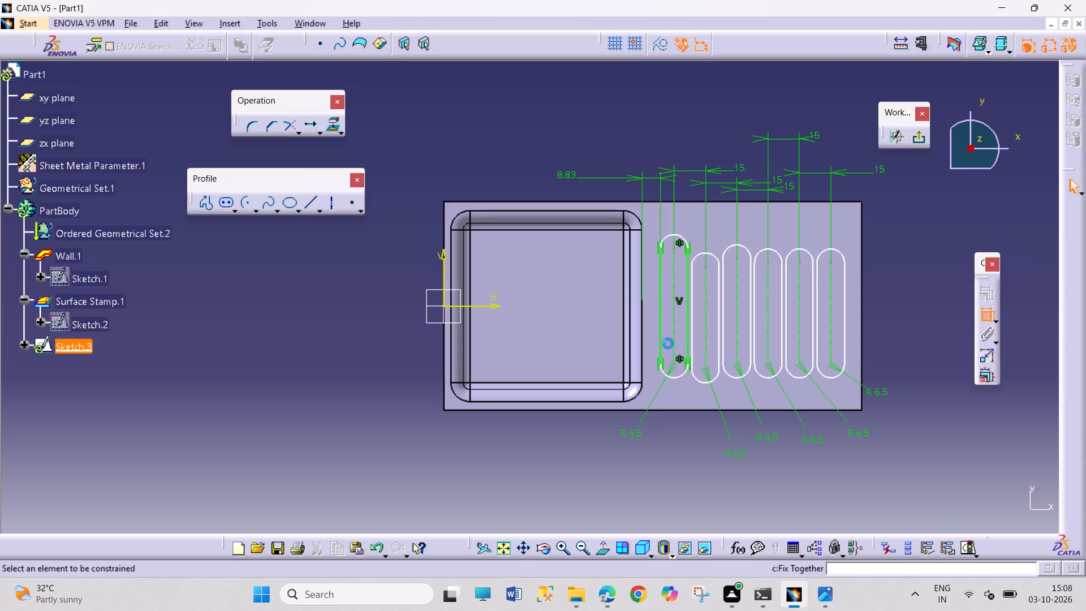
pyautogui.click(674, 338)
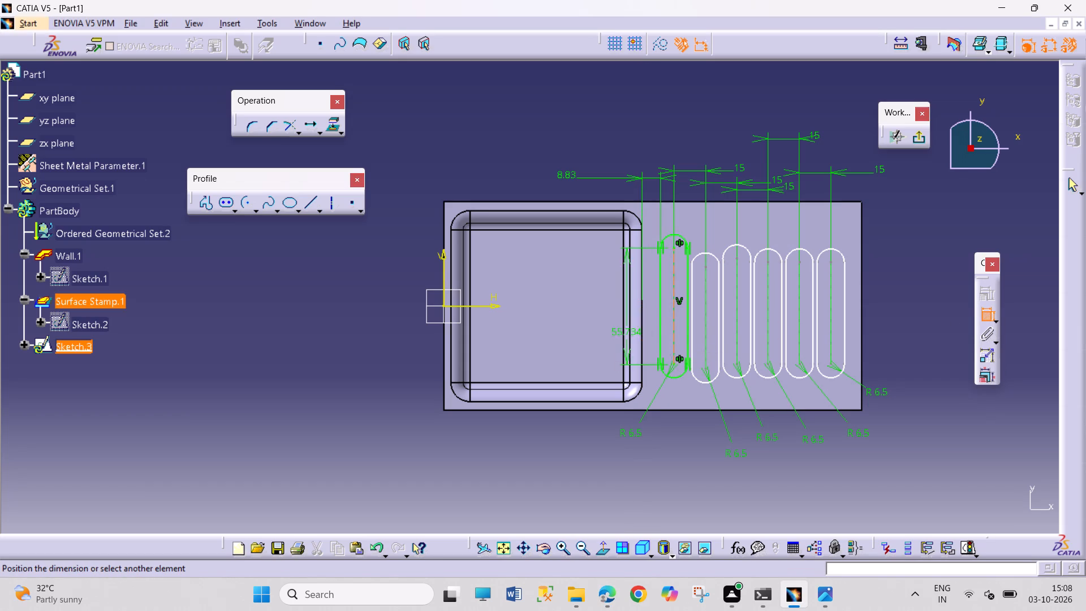
pyautogui.click(387, 315)
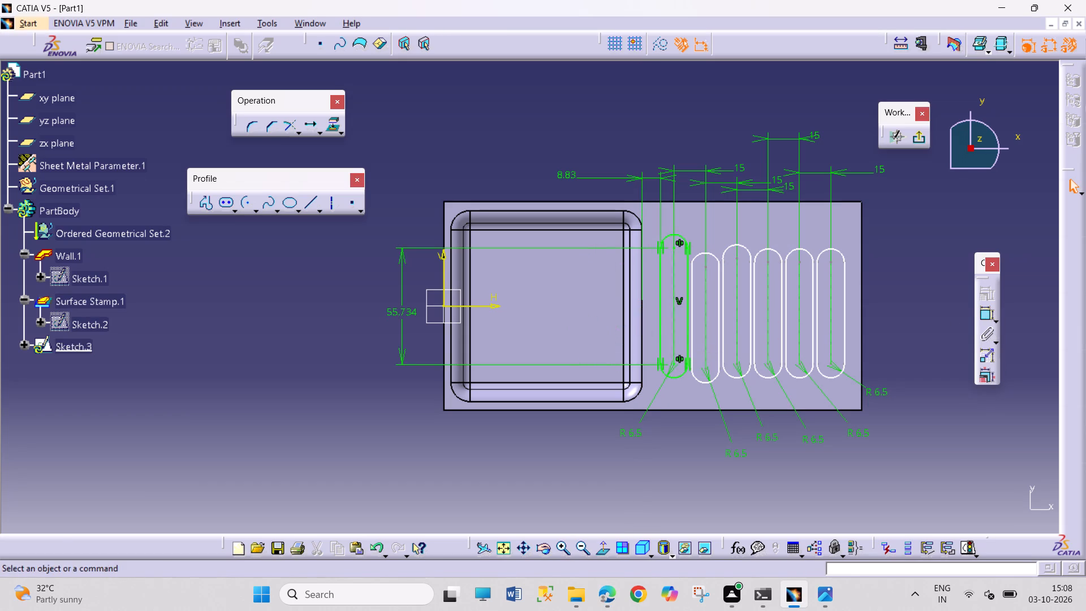
pyautogui.doubleClick(398, 313)
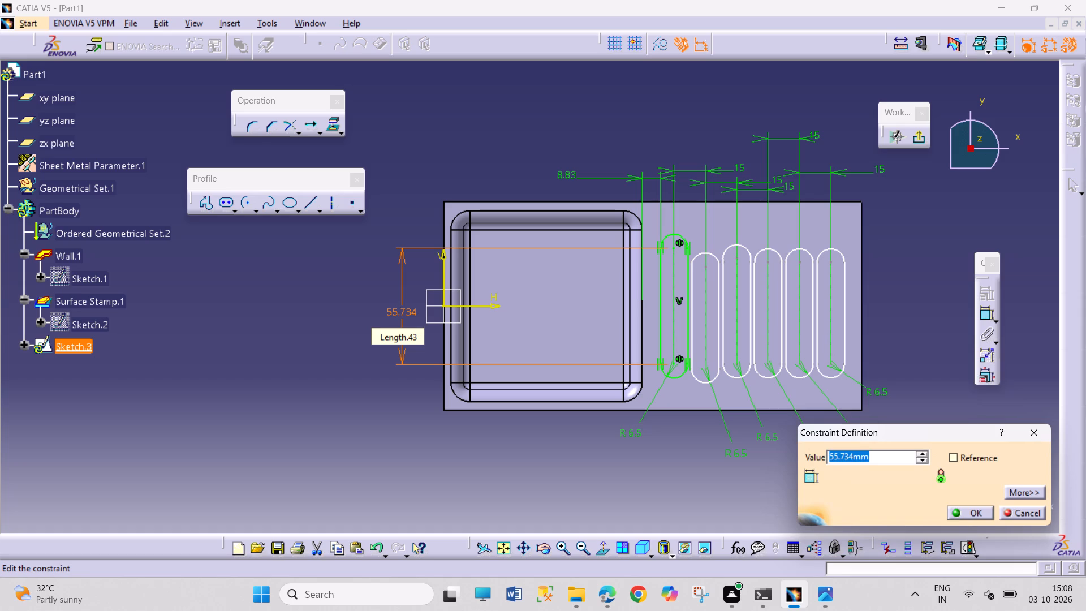
pyautogui.write('55')
pyautogui.press('Return')
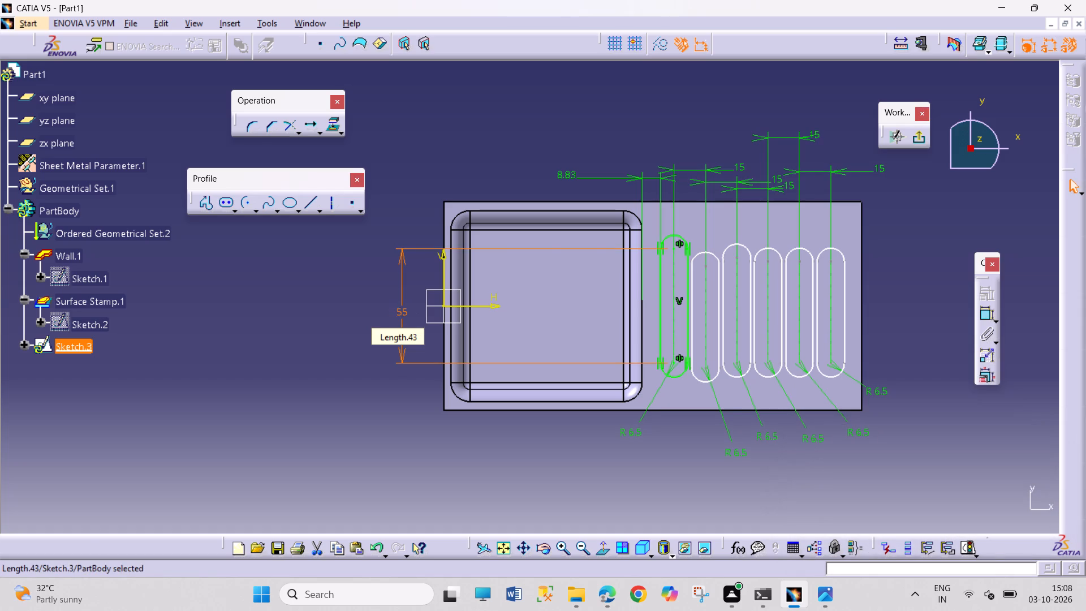
# Dimension the length of the second slot's centre axis beside the wall and set it to 55 mm.
pyautogui.click(984, 322)
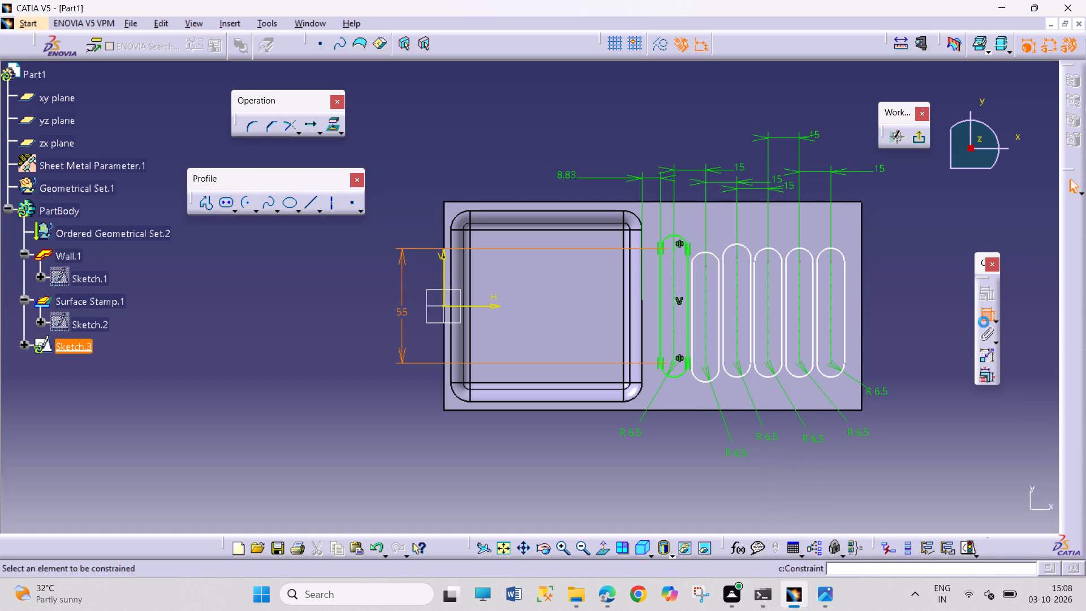
pyautogui.click(705, 299)
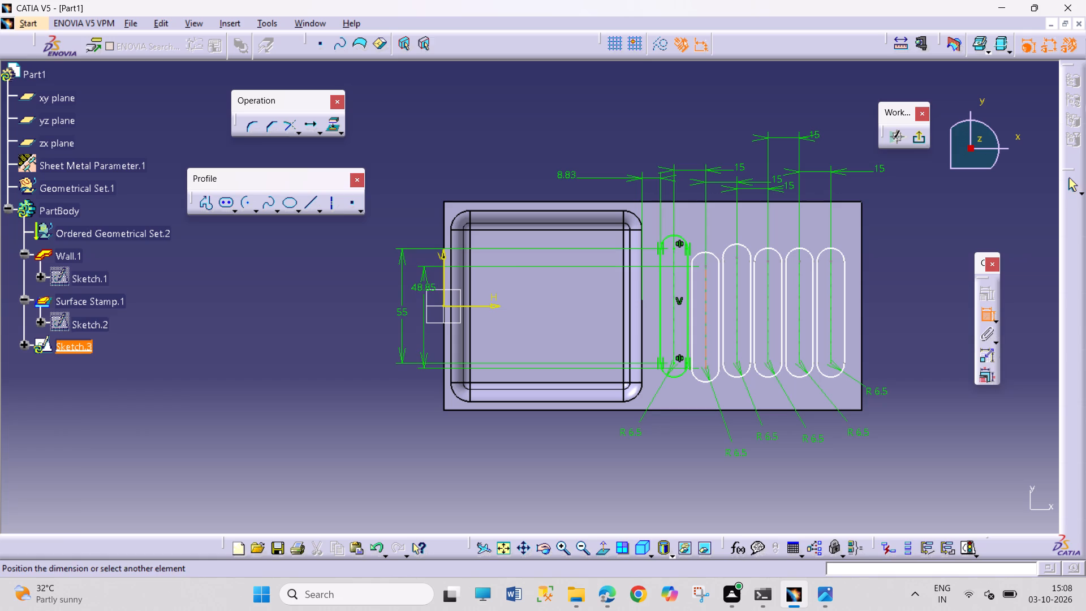
pyautogui.click(422, 293)
pyautogui.doubleClick(422, 286)
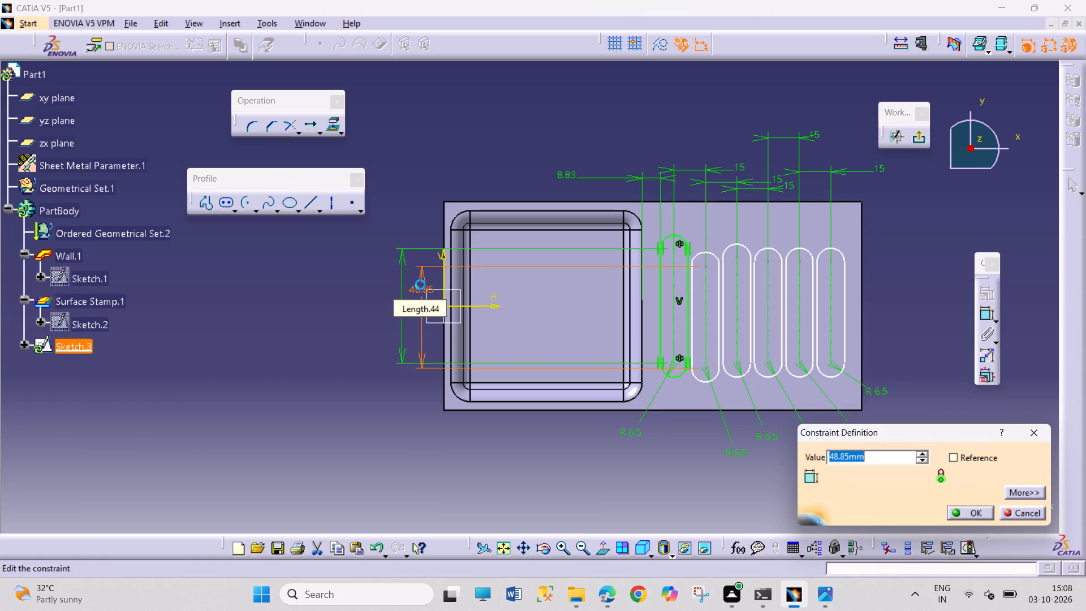
pyautogui.write('55')
pyautogui.press('Return')
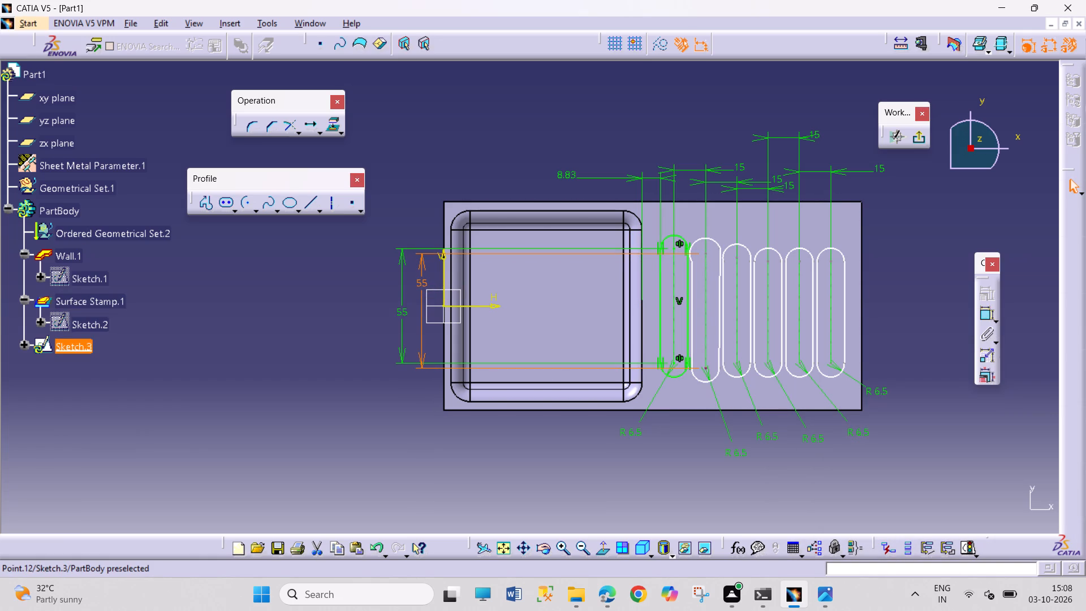
pyautogui.moveTo(704, 366); pyautogui.dragTo(703, 350)
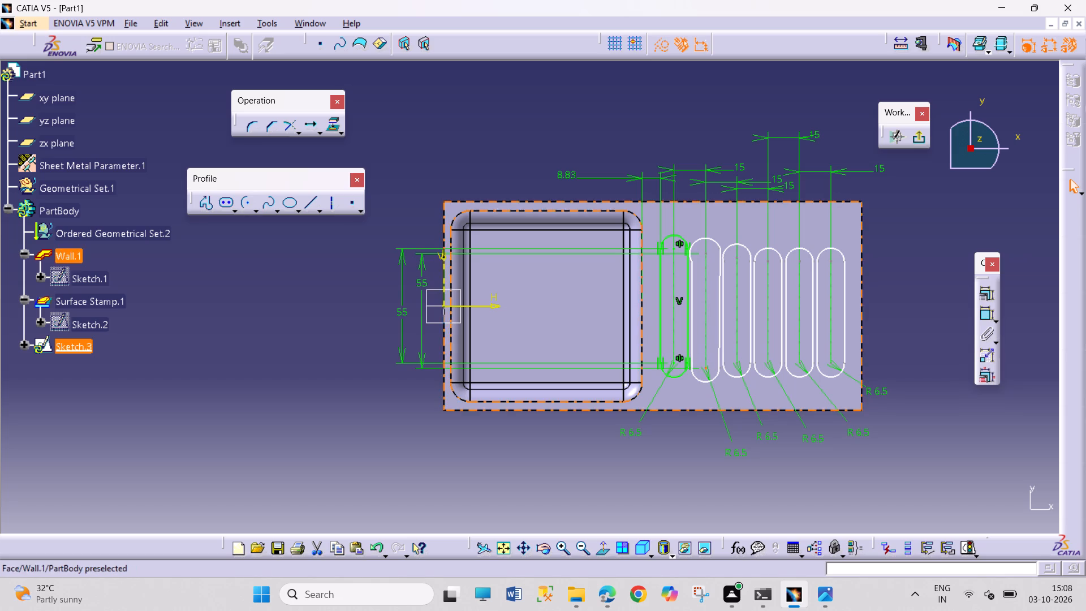
# Constrain the second slot's upper arc and its side line nearest the bowl with Tangency.
pyautogui.click(691, 258)
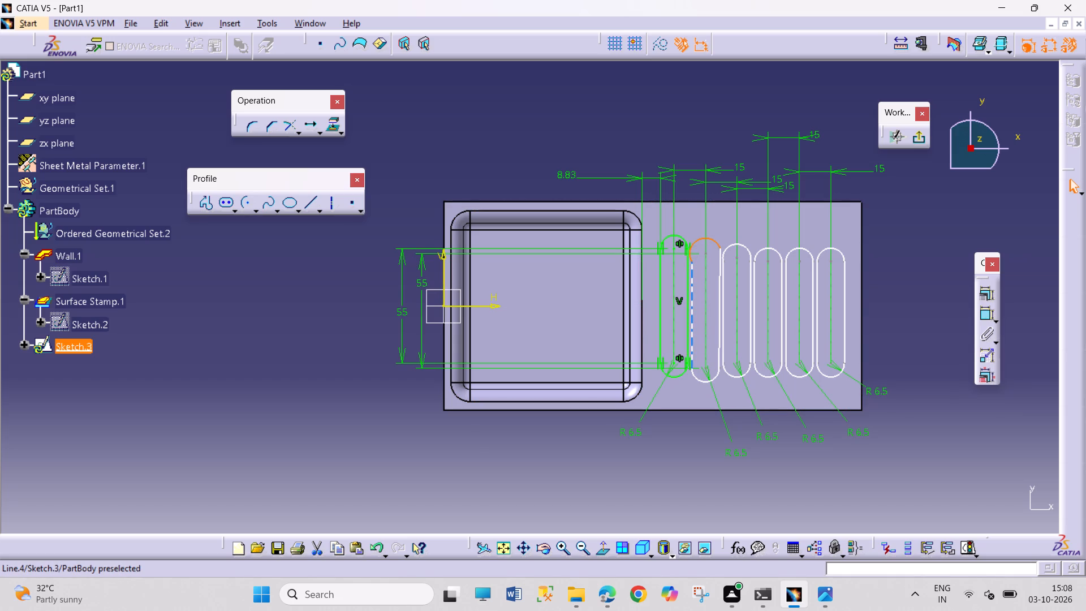
pyautogui.keyDown('ctrl'); pyautogui.click(692, 272); pyautogui.keyUp('ctrl')
pyautogui.click(989, 290)
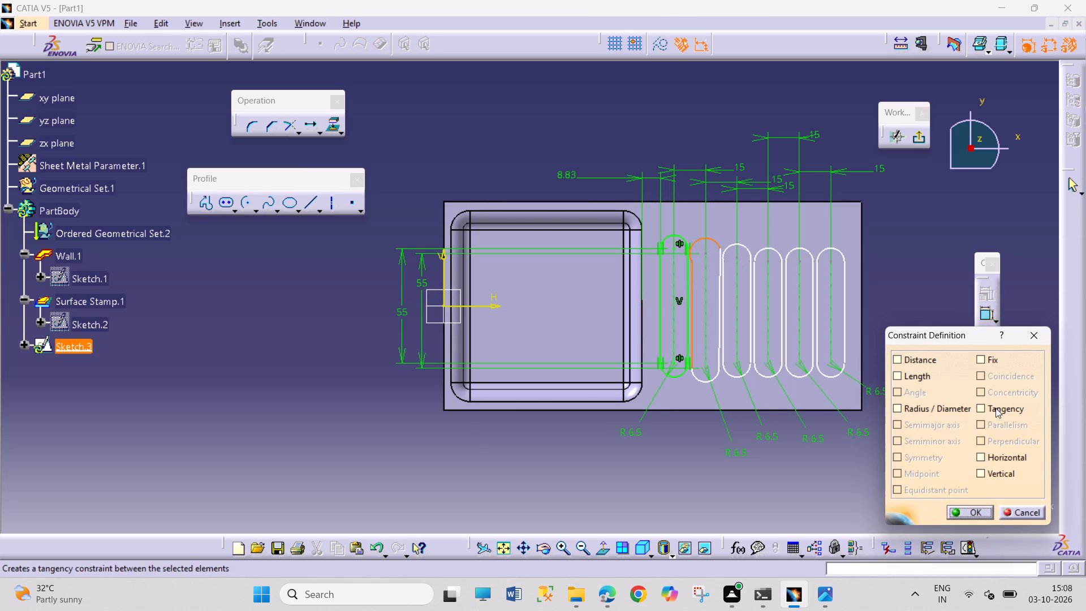
pyautogui.click(996, 408)
pyautogui.click(964, 511)
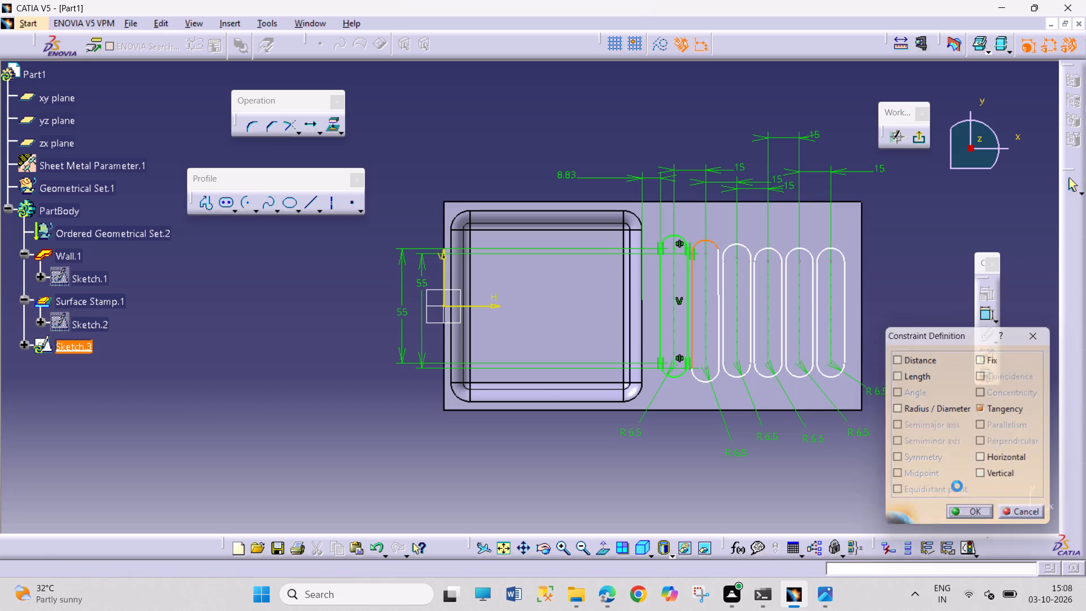
# Constrain the second slot's upper arc and its side line farthest from the bowl with Tangency.
pyautogui.click(714, 244)
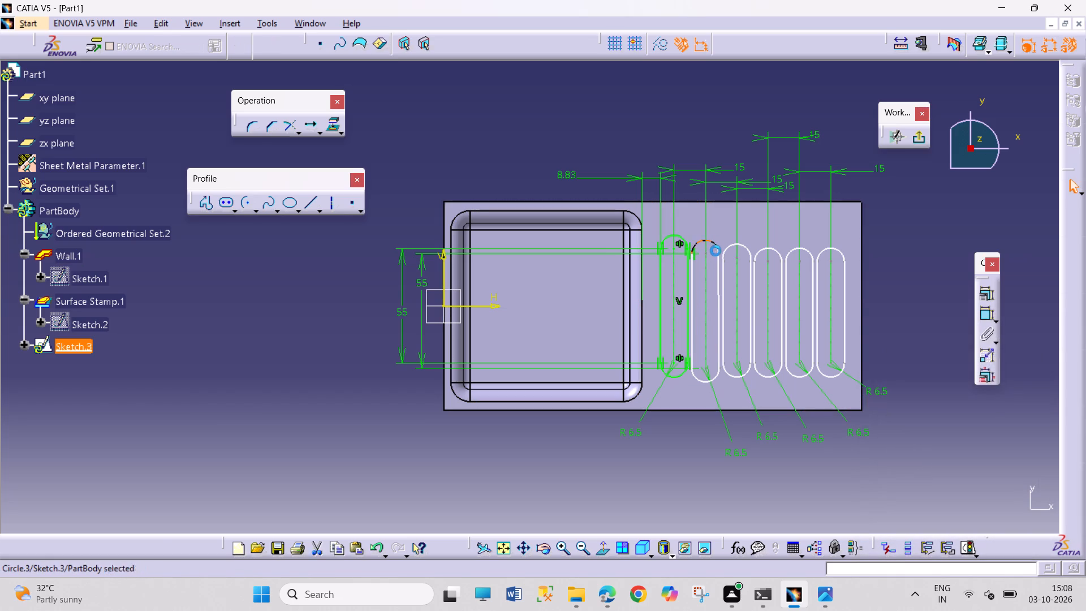
pyautogui.keyDown('ctrl'); pyautogui.click(718, 263); pyautogui.keyUp('ctrl')
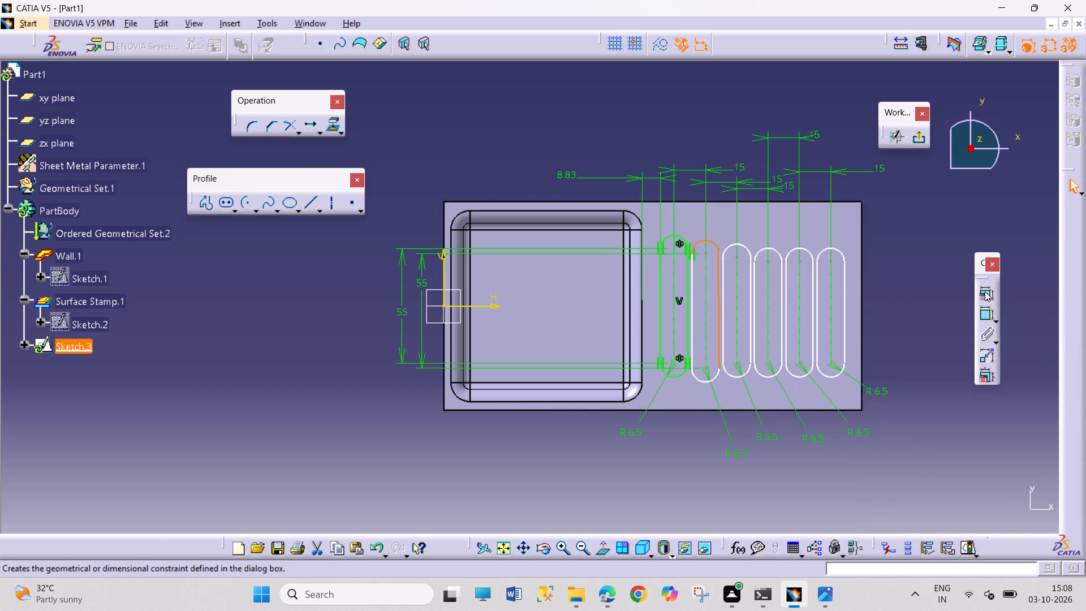
pyautogui.click(985, 291)
pyautogui.click(994, 412)
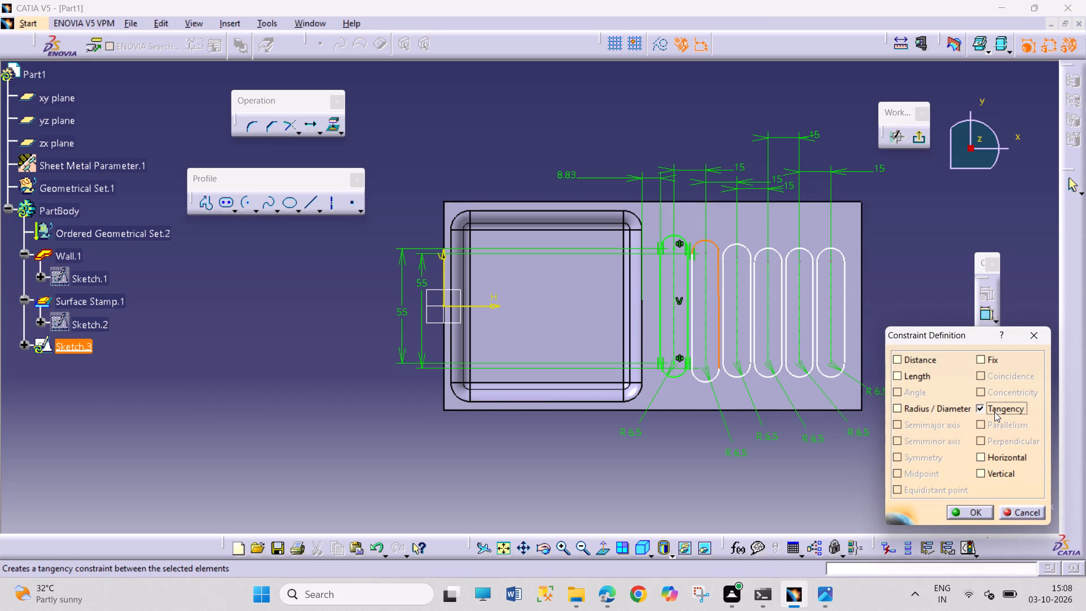
pyautogui.click(968, 511)
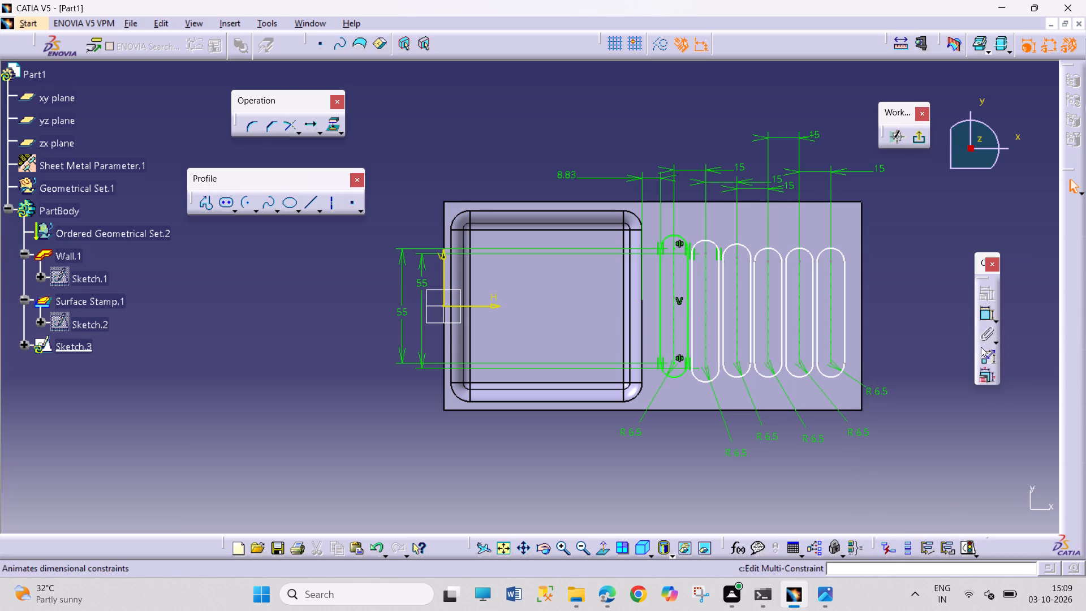
# Dimension the length of the third slot's centre axis beyond the wall's drainboard end and set it to 55 mm.
pyautogui.click(989, 312)
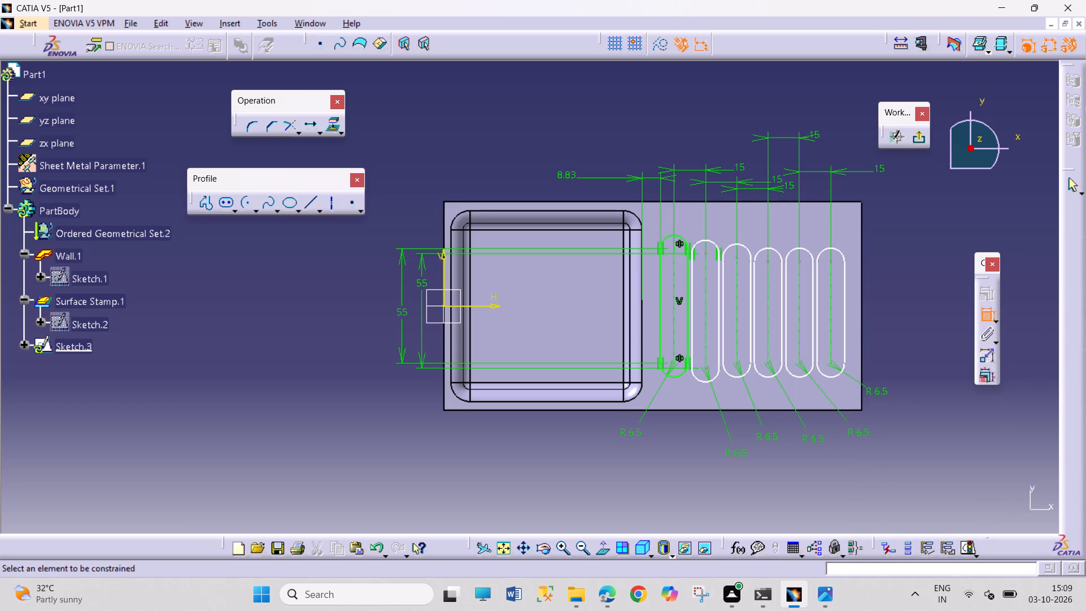
pyautogui.click(738, 337)
pyautogui.click(897, 332)
pyautogui.doubleClick(899, 326)
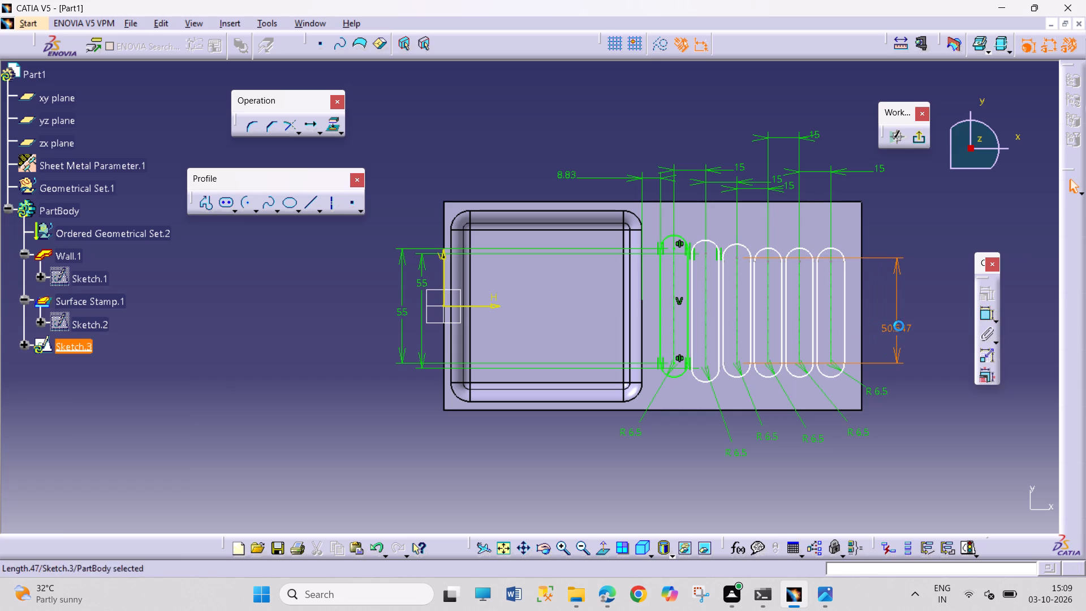
pyautogui.write('55')
pyautogui.press('Return')
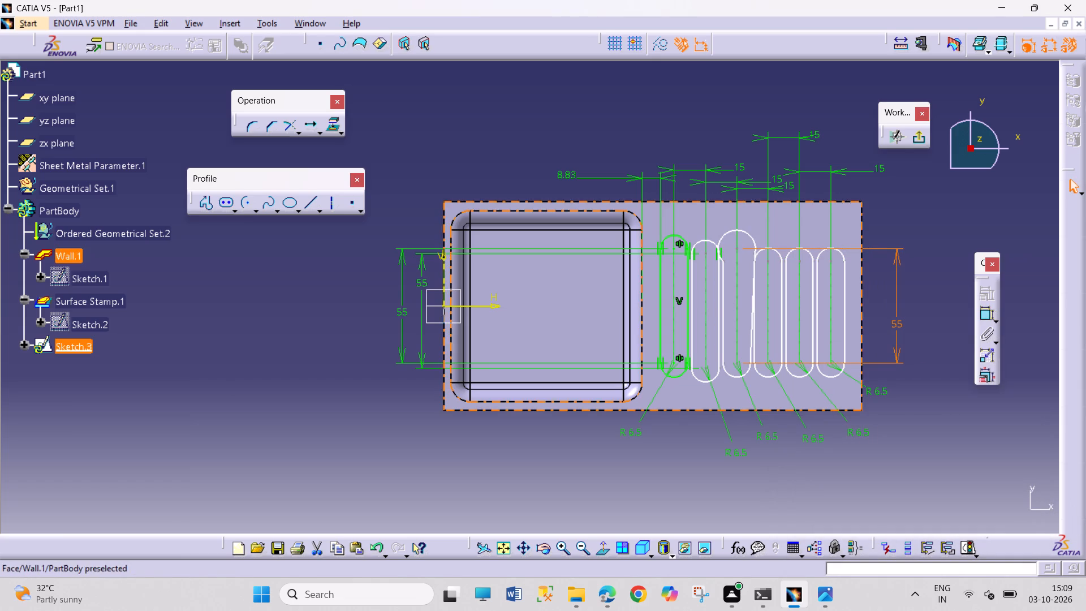
# Constrain the third slot's upper arc and its side line nearest the bowl with Tangency.
pyautogui.click(722, 240)
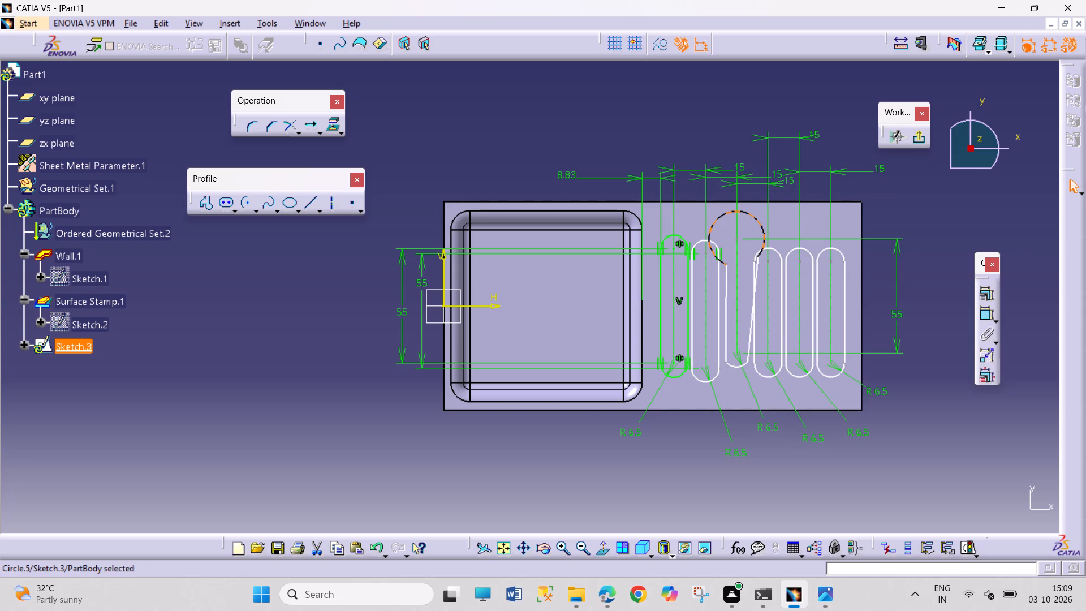
pyautogui.click(986, 199)
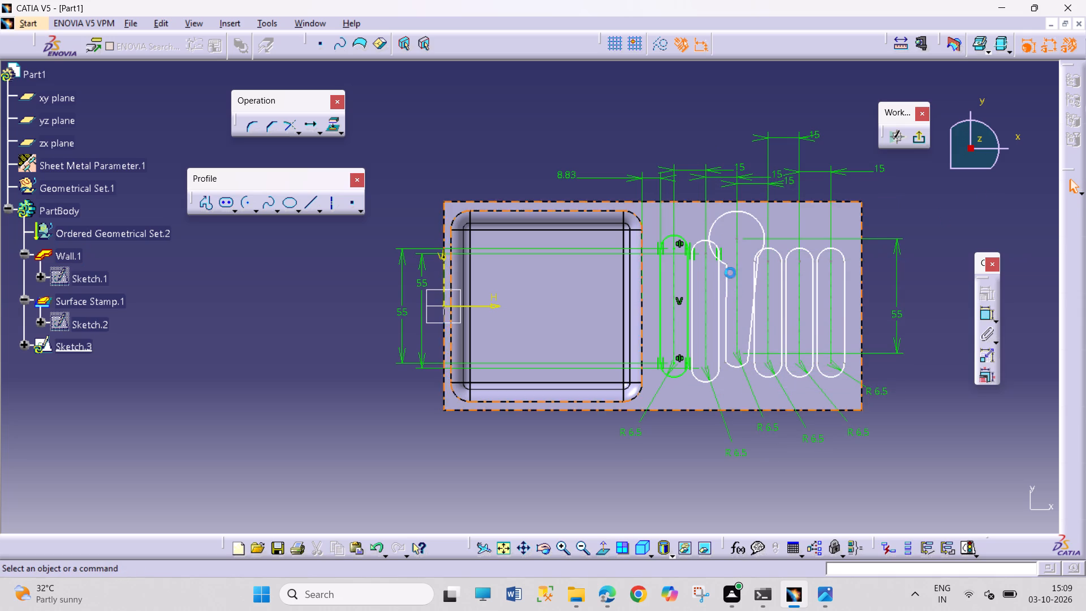
pyautogui.click(722, 262)
pyautogui.keyDown('ctrl'); pyautogui.click(725, 271); pyautogui.keyUp('ctrl')
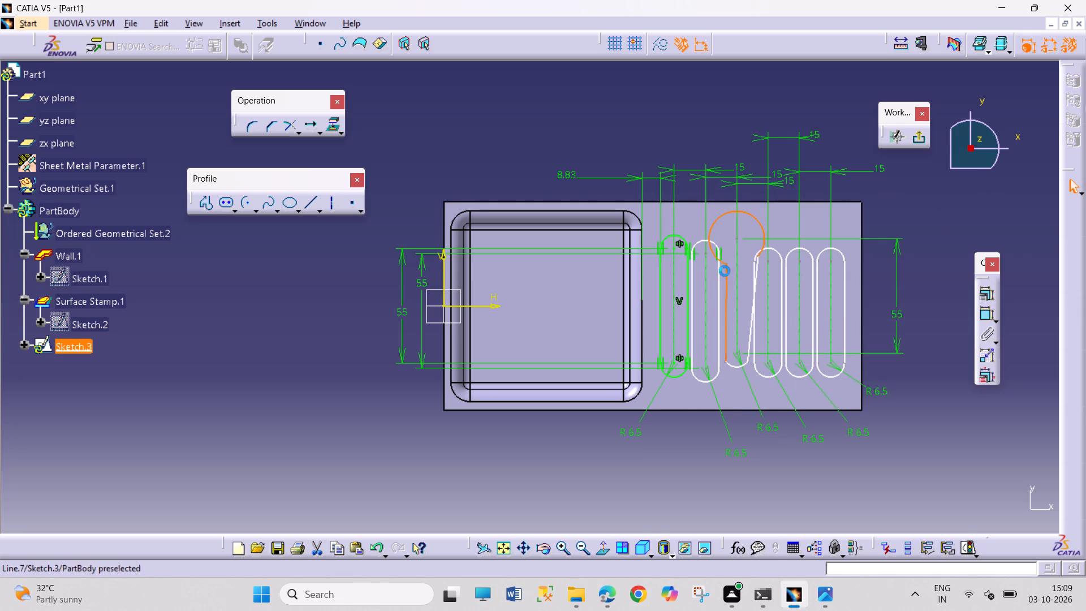
pyautogui.click(989, 289)
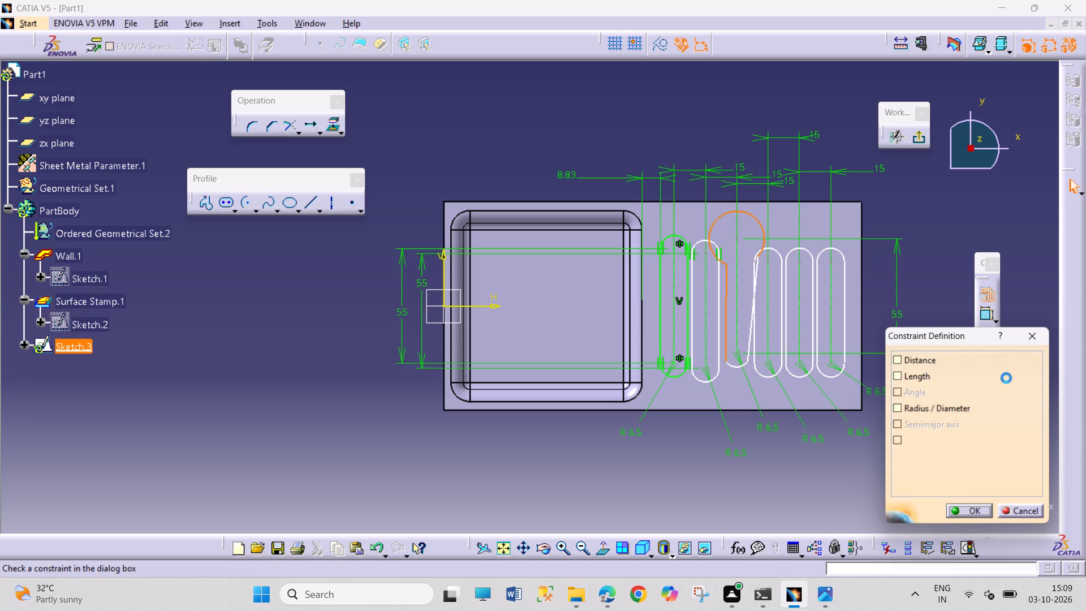
pyautogui.click(1003, 409)
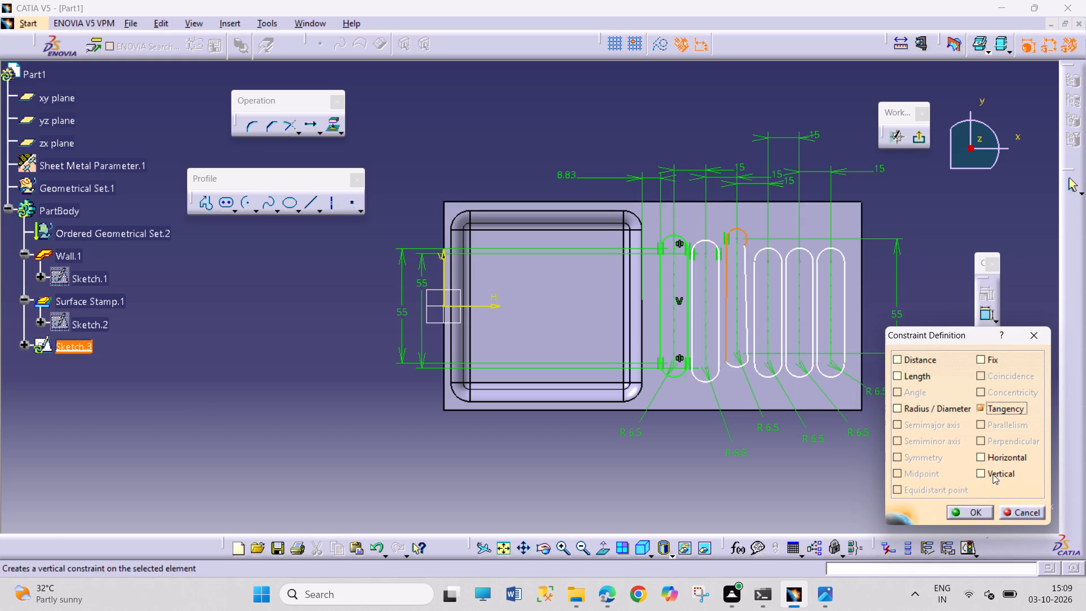
pyautogui.click(984, 513)
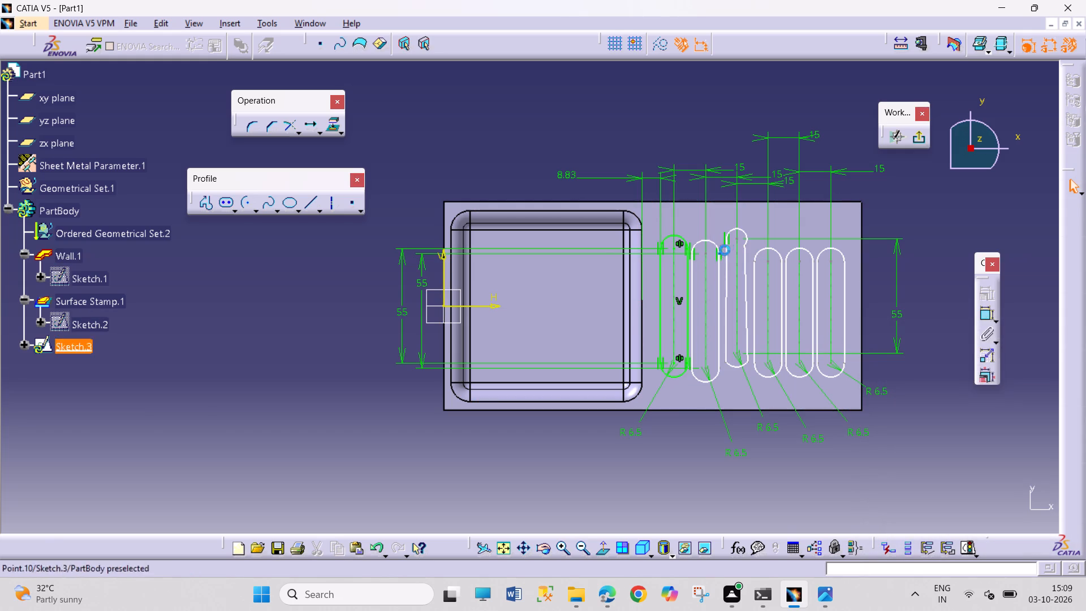
# Constrain the third slot's upper arc and its side line farthest from the bowl with Tangency.
pyautogui.click(742, 231)
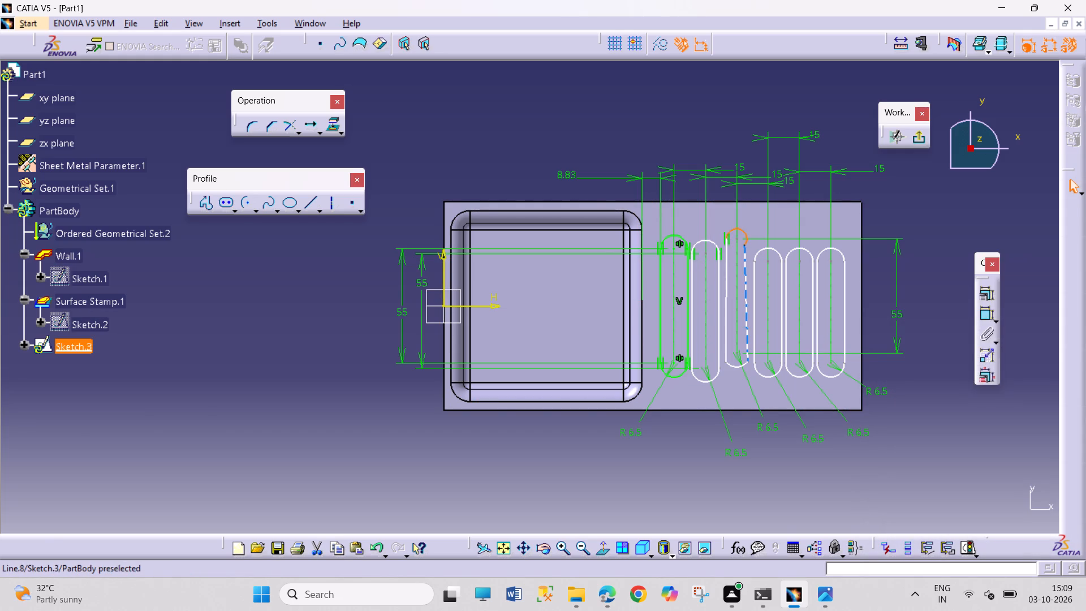
pyautogui.keyDown('ctrl'); pyautogui.click(743, 249); pyautogui.keyUp('ctrl')
pyautogui.click(985, 287)
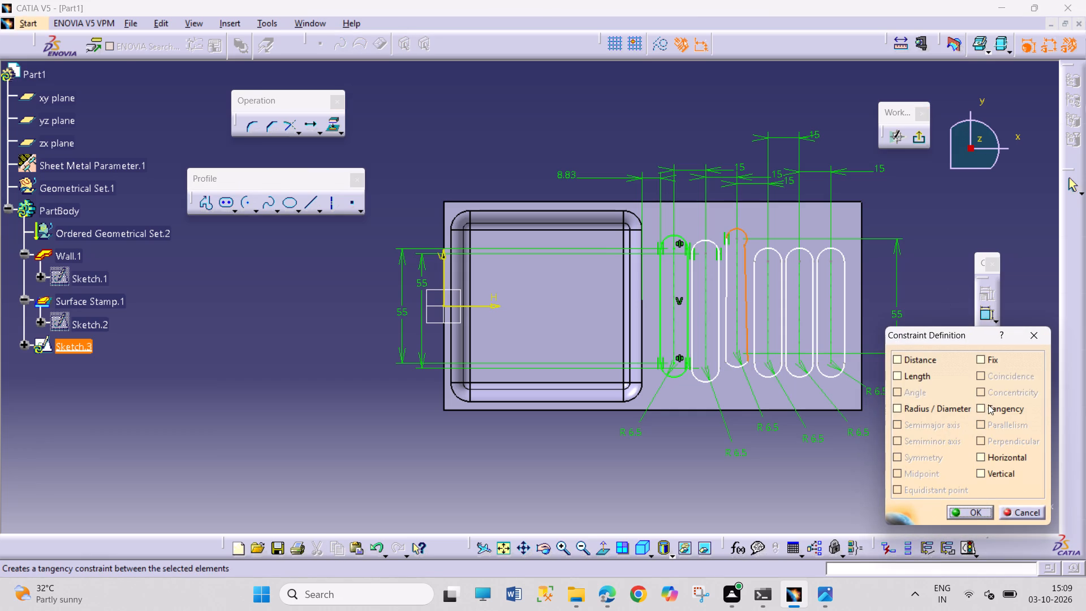
pyautogui.click(988, 405)
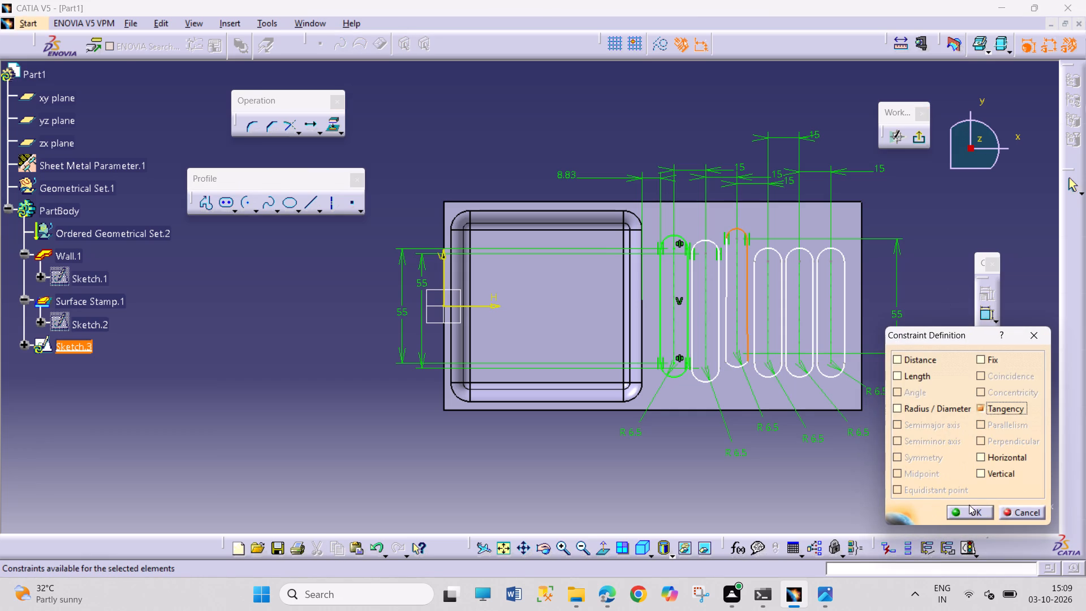
pyautogui.click(968, 507)
pyautogui.click(913, 455)
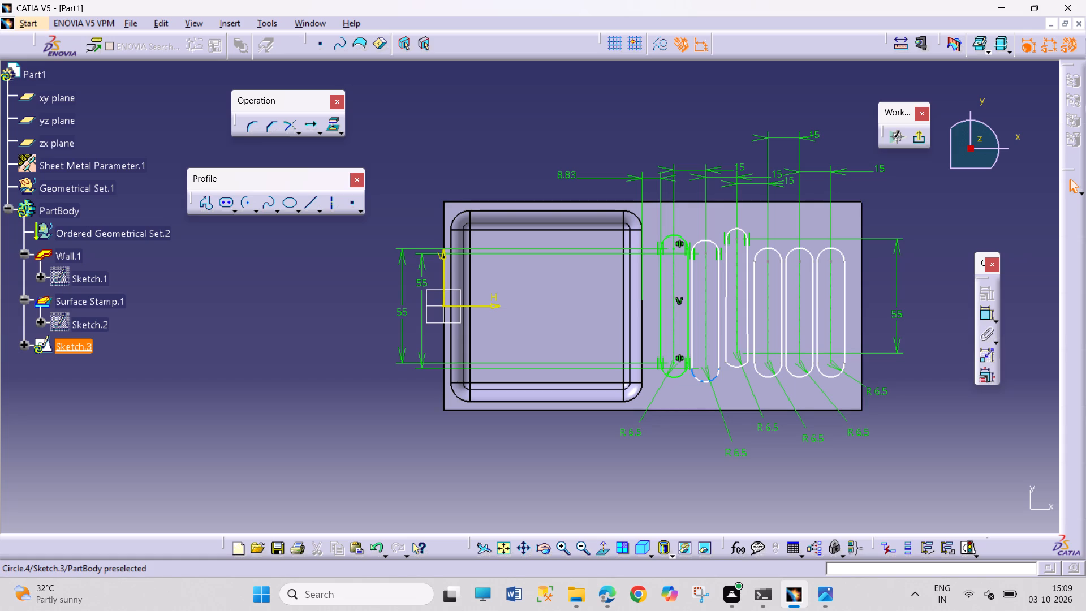
# Make the second slot's upper and lower arc centres symmetric about the sketch's horizontal axis with a Symmetry constraint.
pyautogui.click(709, 254)
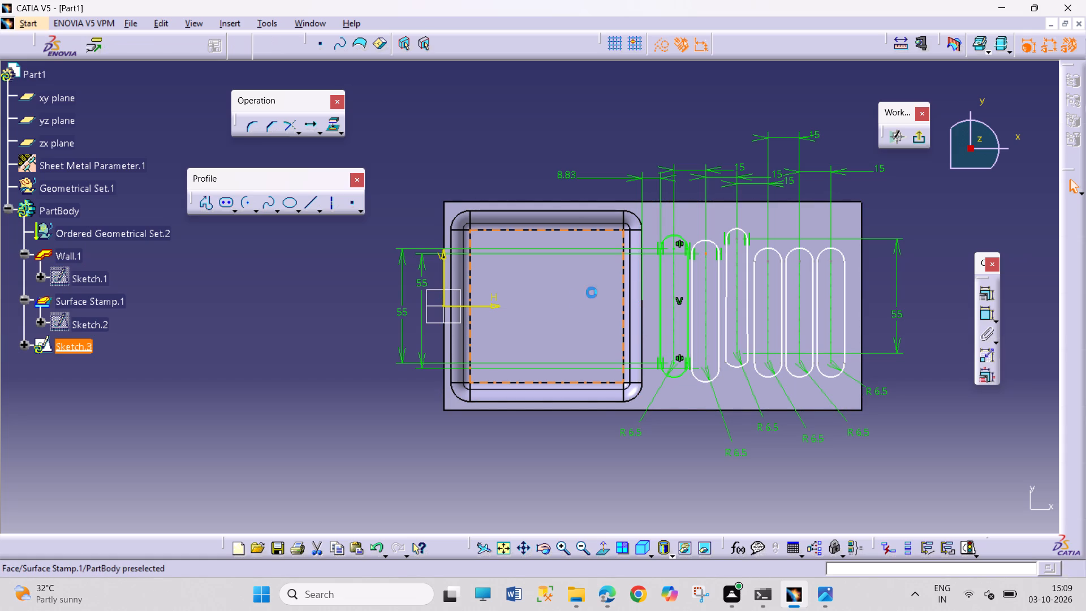
pyautogui.keyDown('ctrl'); pyautogui.click(706, 369); pyautogui.keyUp('ctrl')
pyautogui.keyDown('ctrl'); pyautogui.click(494, 308); pyautogui.keyUp('ctrl')
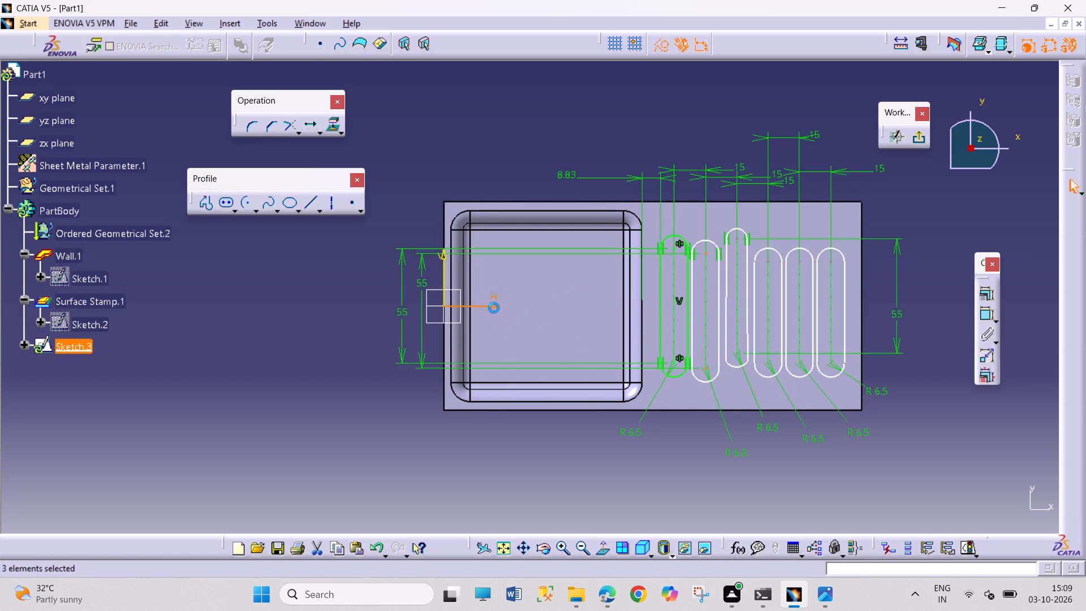
pyautogui.click(984, 295)
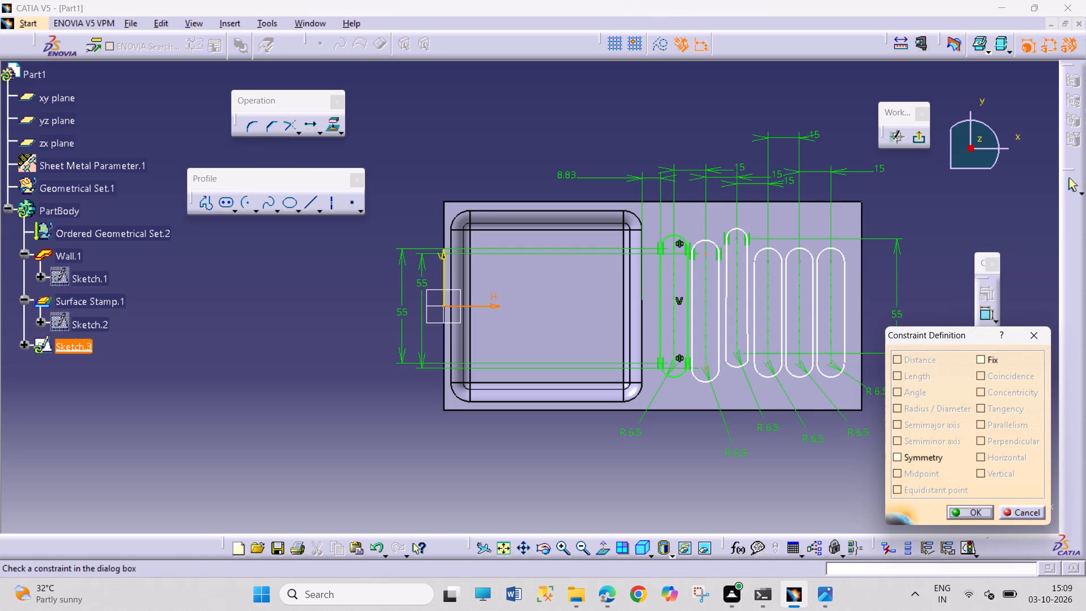
pyautogui.click(921, 458)
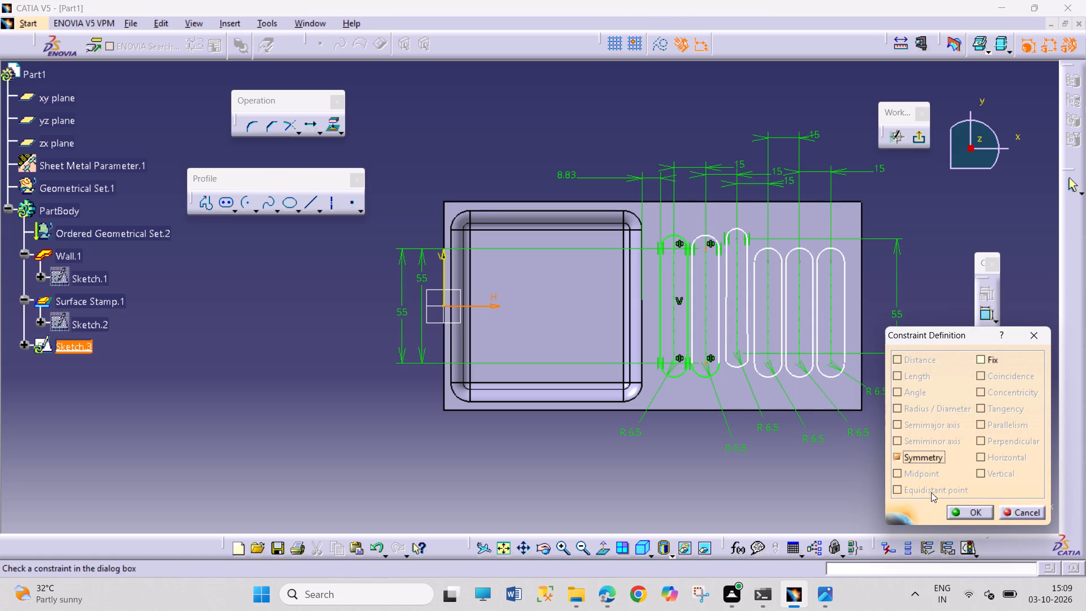
pyautogui.click(963, 510)
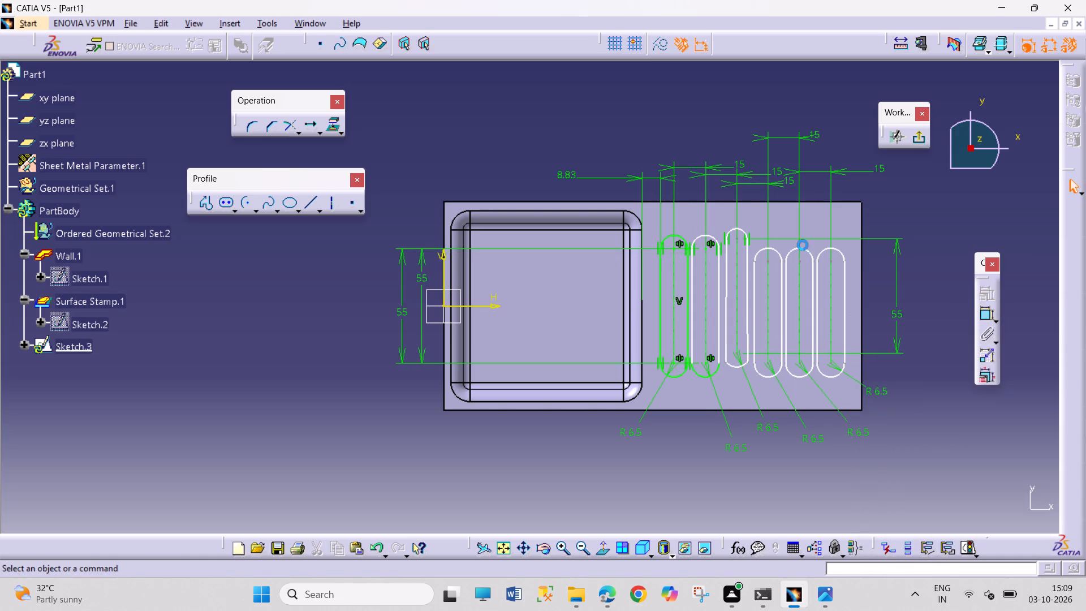
# Make the third slot's upper and lower arc centres symmetric about the sketch's horizontal axis with a Symmetry constraint.
pyautogui.click(738, 239)
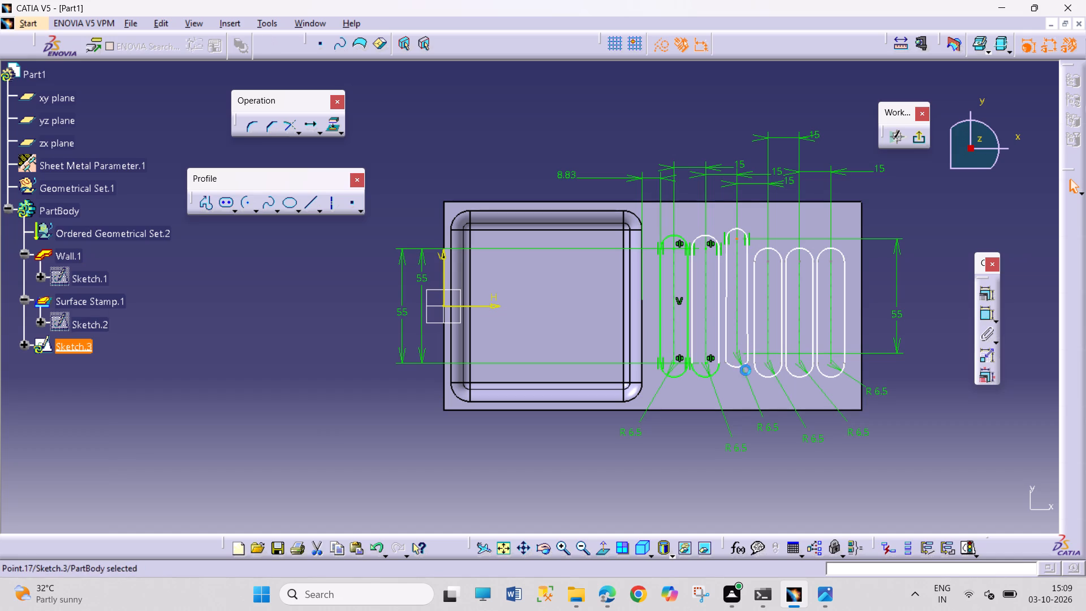
pyautogui.keyDown('ctrl'); pyautogui.click(735, 354); pyautogui.keyUp('ctrl')
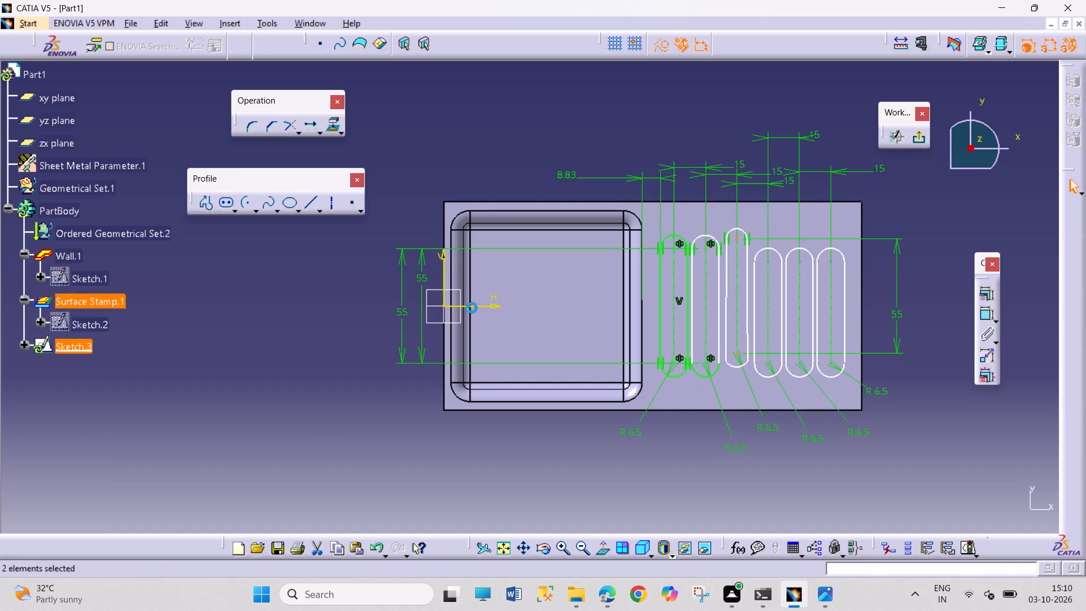
pyautogui.keyDown('ctrl'); pyautogui.click(472, 307); pyautogui.keyUp('ctrl')
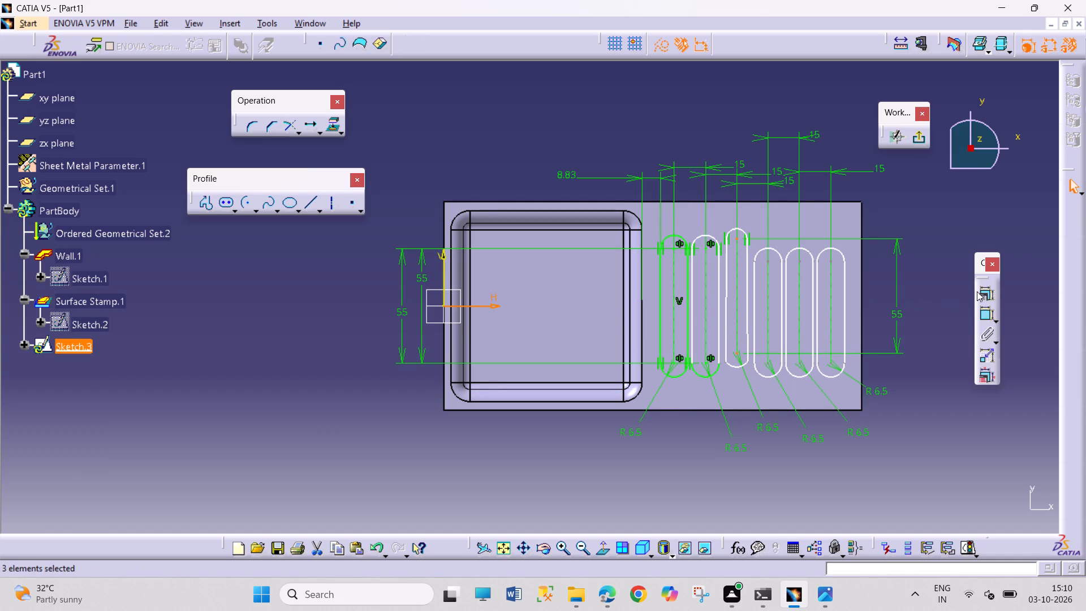
pyautogui.click(988, 286)
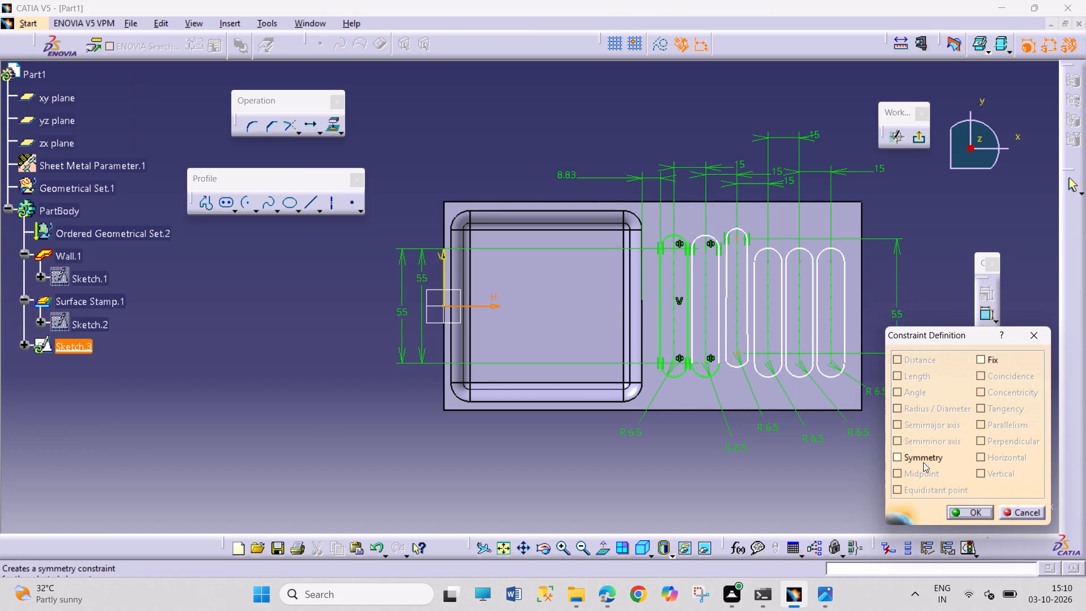
pyautogui.click(923, 461)
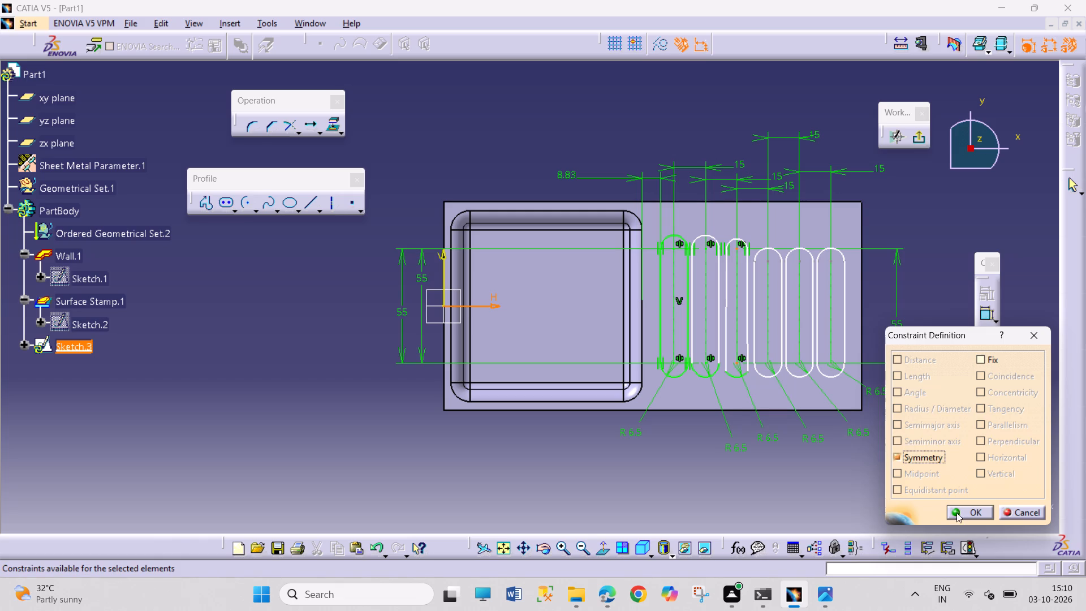
pyautogui.click(956, 513)
# Constrain the third slot's lower arc and its side line nearest the bowl with Tangency.
pyautogui.click(735, 376)
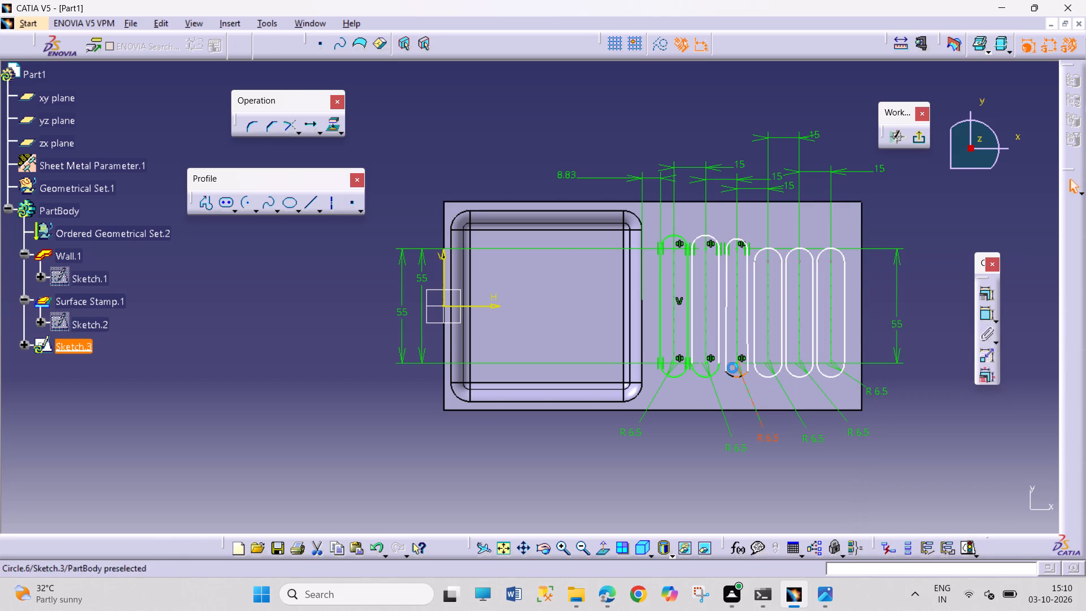
pyautogui.keyDown('ctrl'); pyautogui.click(728, 358); pyautogui.keyUp('ctrl')
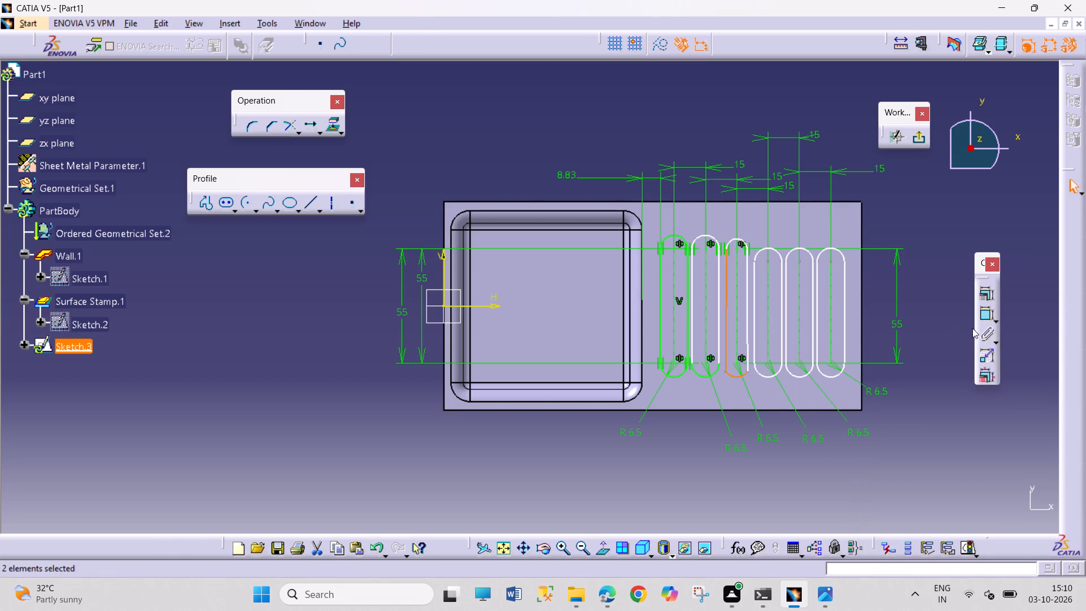
pyautogui.click(986, 286)
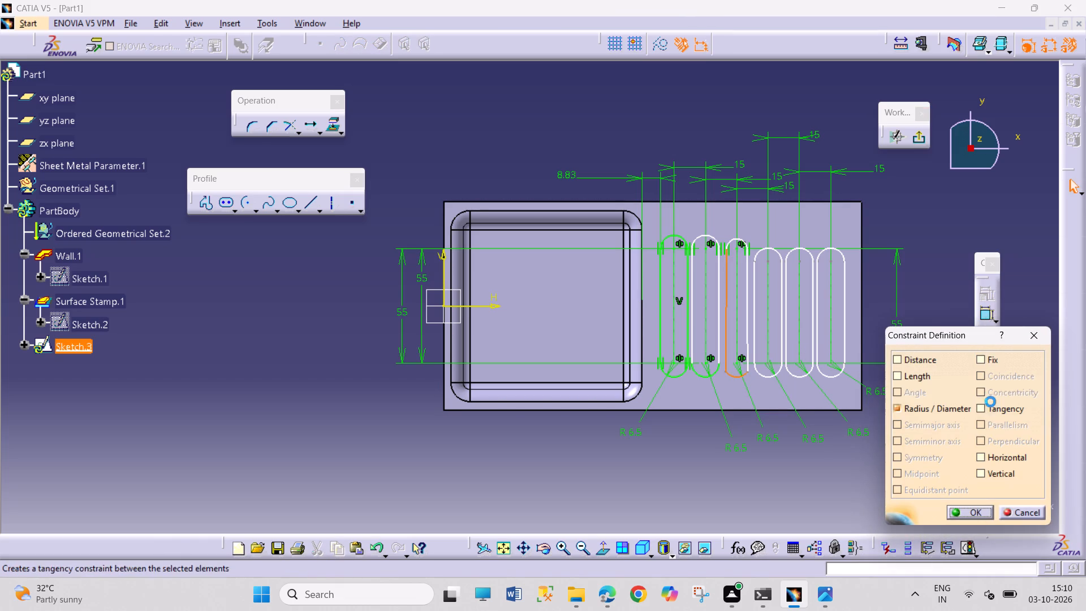
pyautogui.click(995, 409)
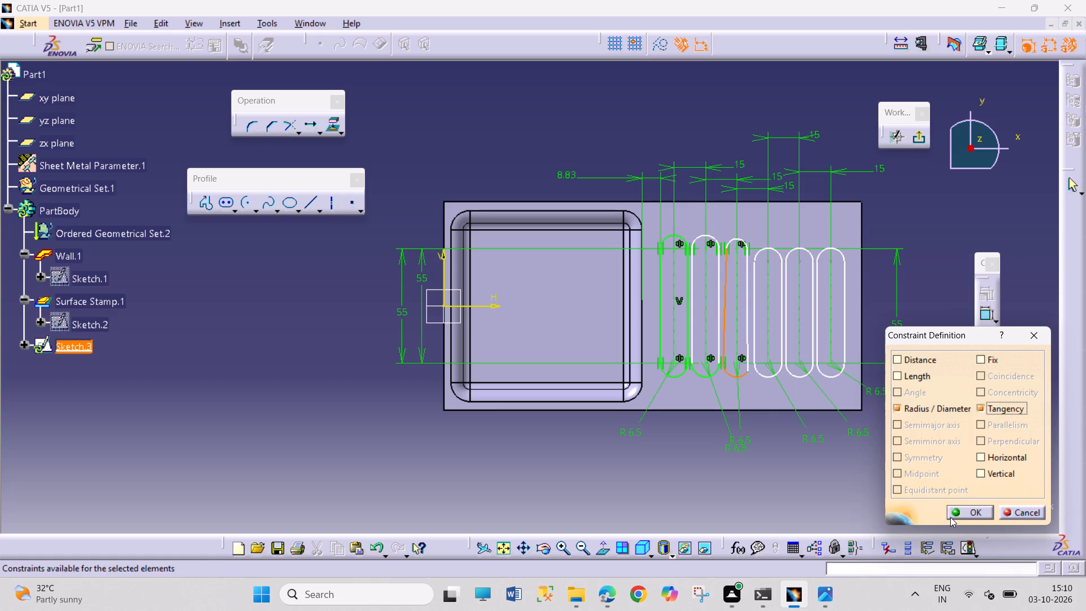
pyautogui.click(954, 517)
# Constrain the third slot's lower arc and its side line farthest from the bowl with Tangency.
pyautogui.click(743, 372)
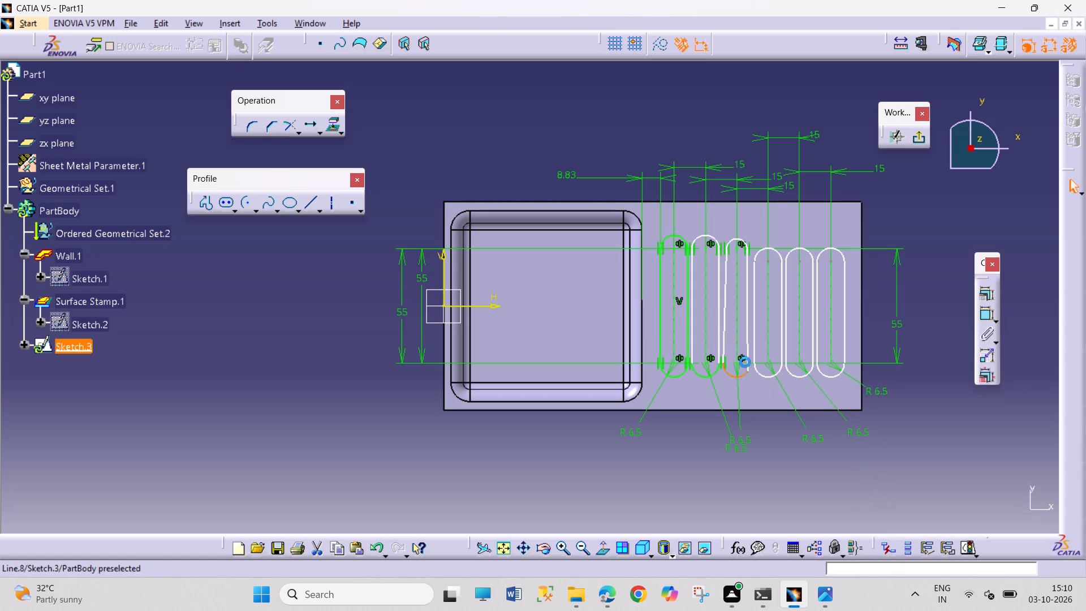
pyautogui.keyDown('ctrl'); pyautogui.click(748, 355); pyautogui.keyUp('ctrl')
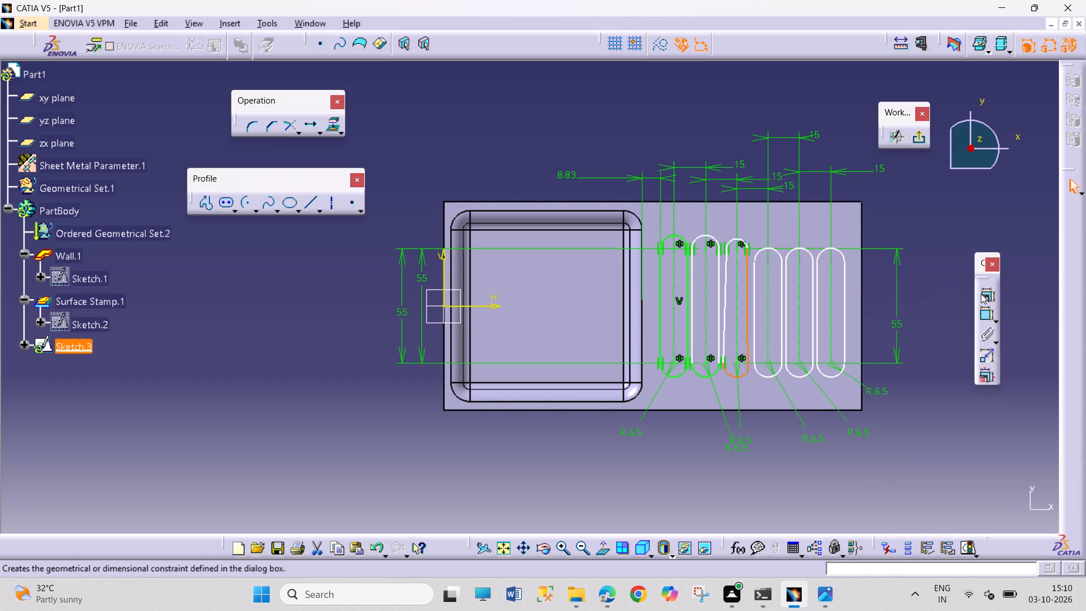
pyautogui.click(981, 294)
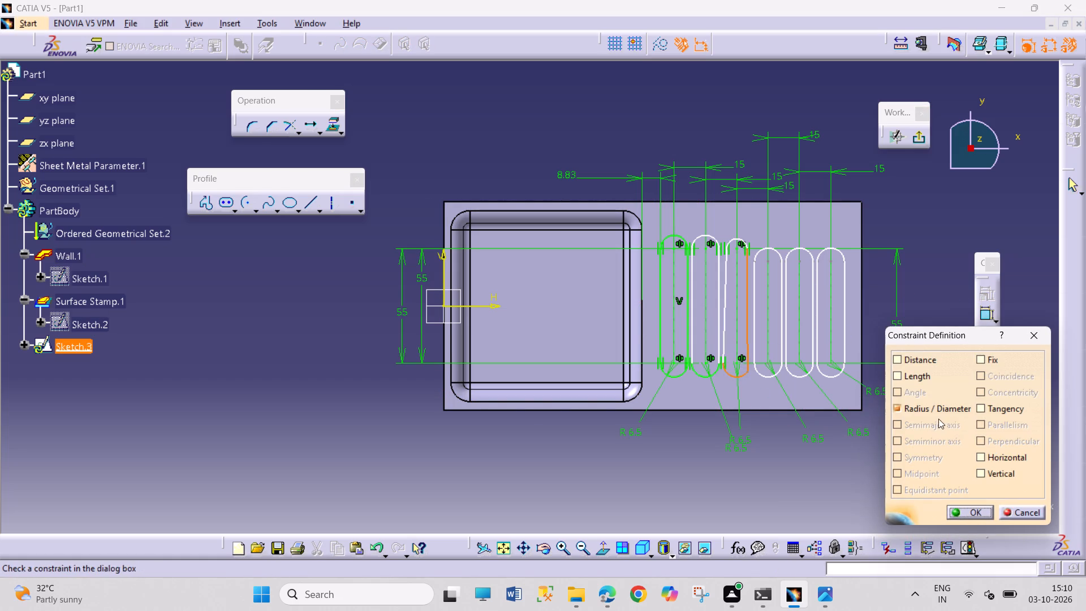
pyautogui.click(982, 409)
pyautogui.click(953, 512)
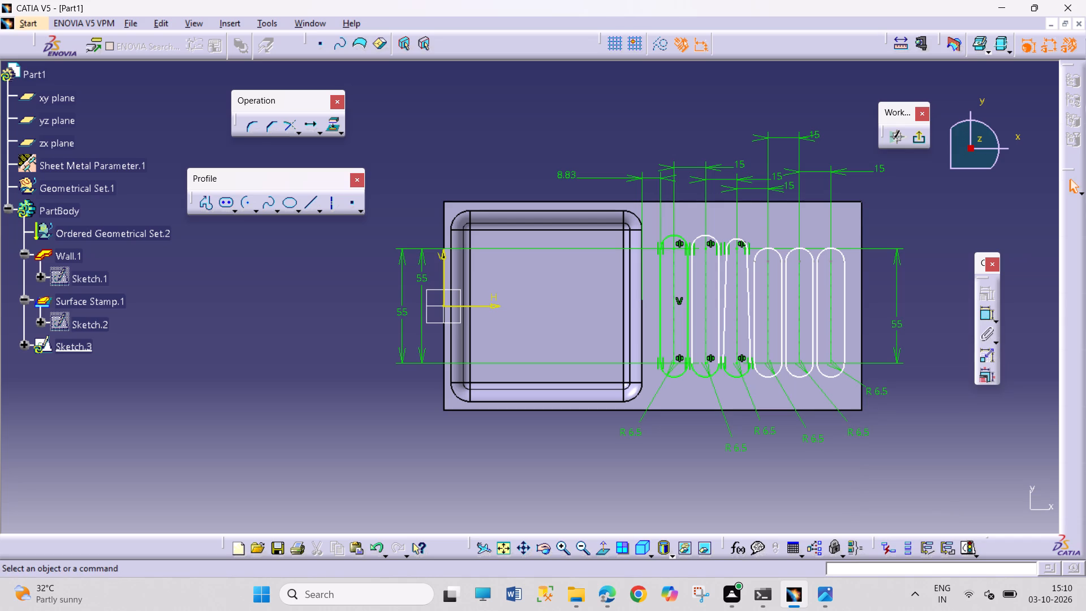
# Dimension the radius of the third slot's upper arc and set it to 6.5 mm.
pyautogui.click(990, 313)
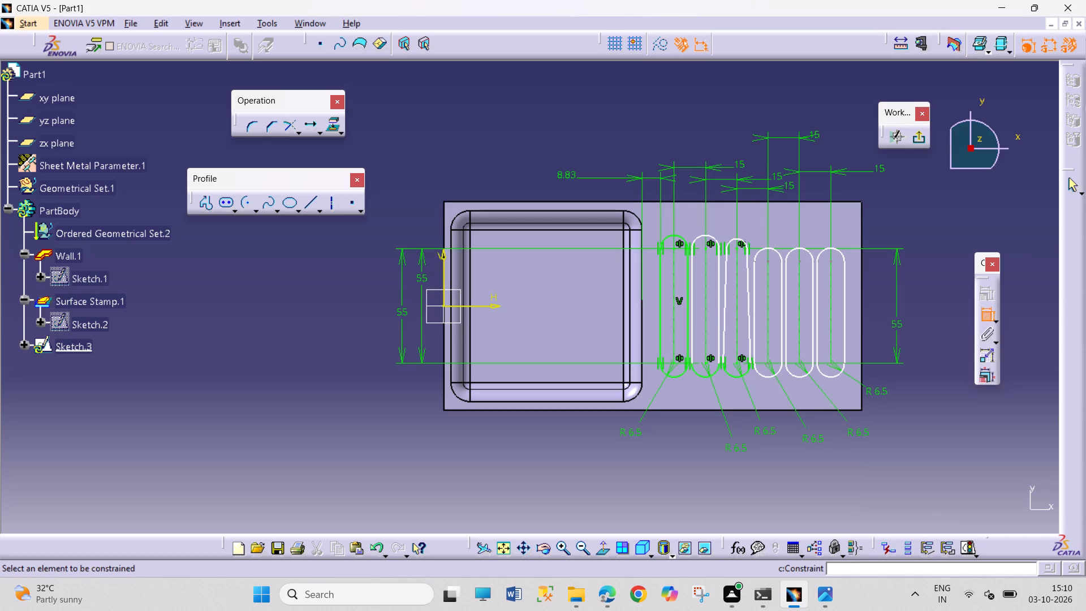
pyautogui.click(740, 238)
pyautogui.click(875, 201)
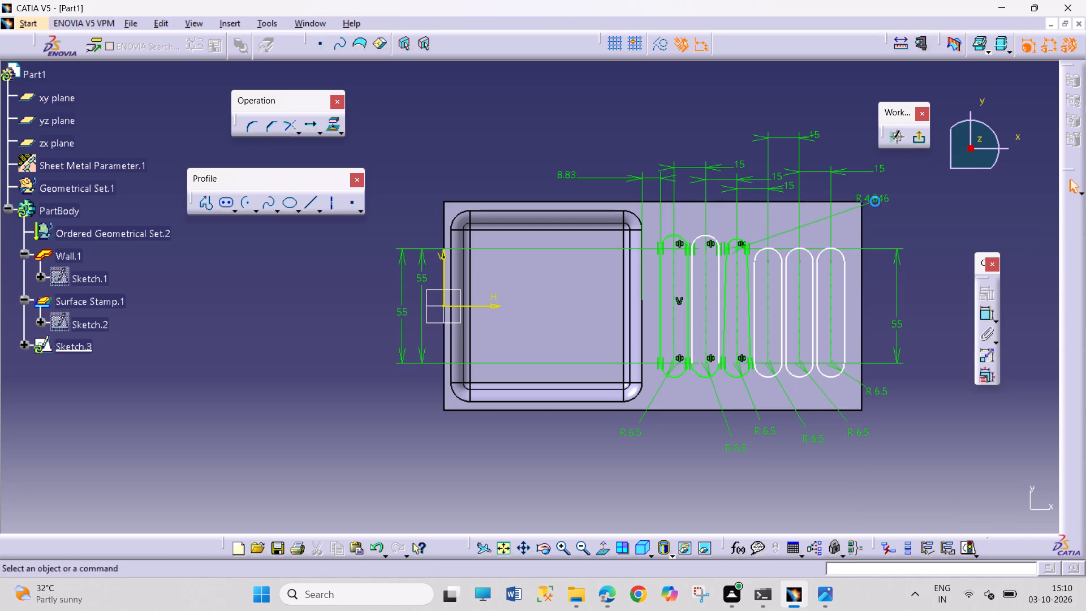
pyautogui.doubleClick(879, 198)
pyautogui.write('6.5')
pyautogui.press('Return')
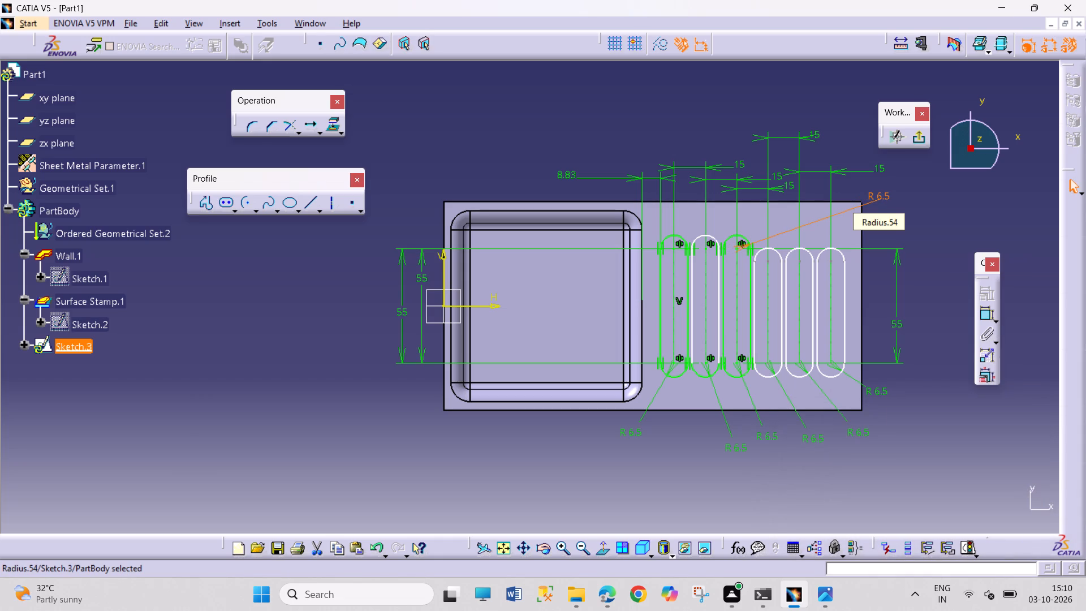
pyautogui.click(906, 421)
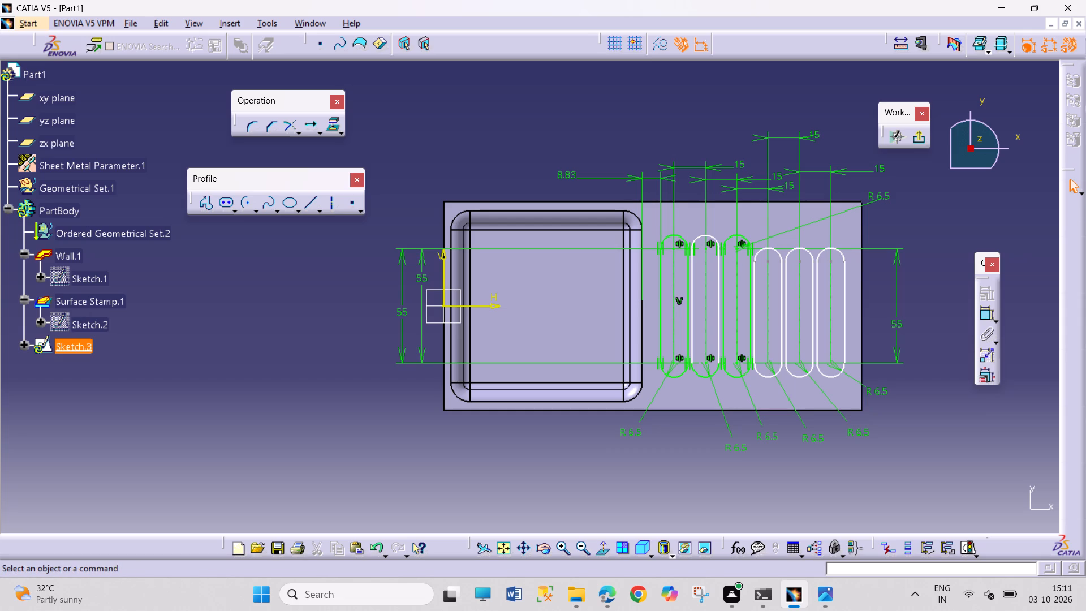
# Make the fourth slot's upper and lower arc centres symmetric about the sketch's horizontal axis with a Symmetry constraint.
pyautogui.click(979, 313)
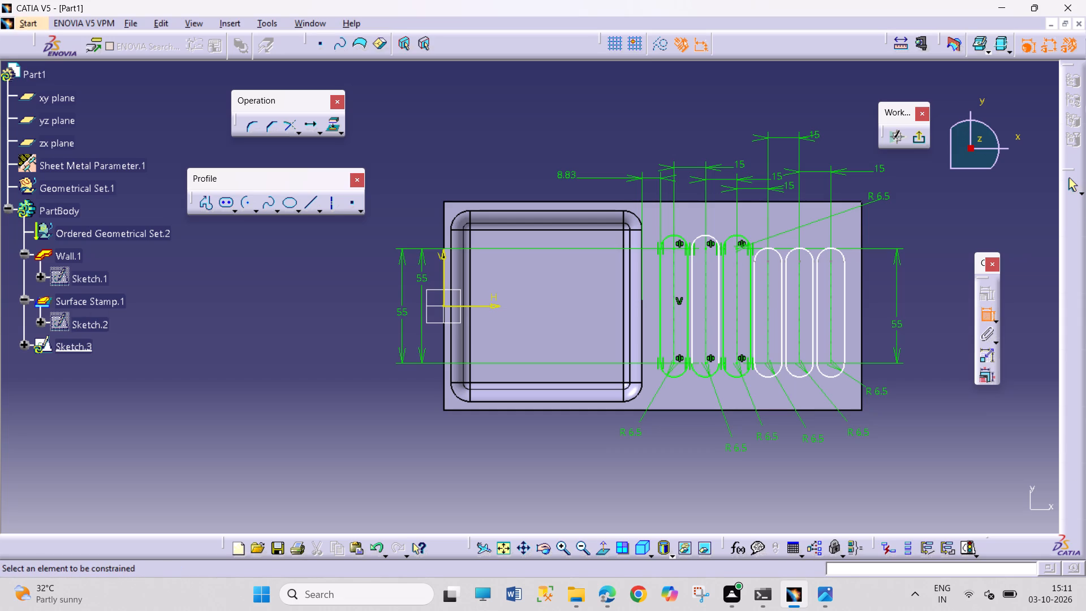
pyautogui.click(962, 232)
pyautogui.click(990, 316)
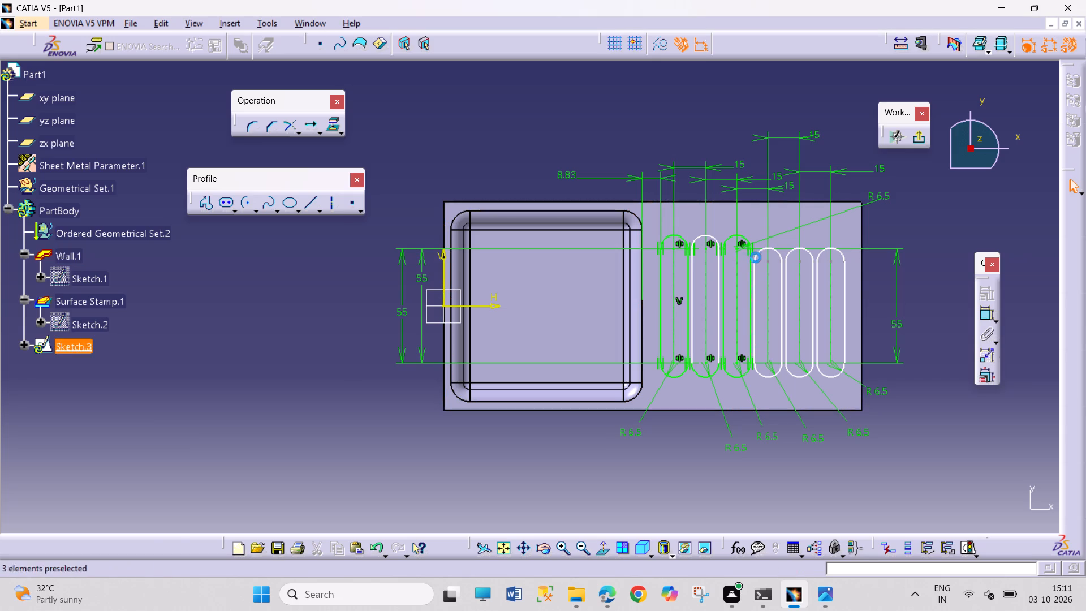
pyautogui.click(767, 260)
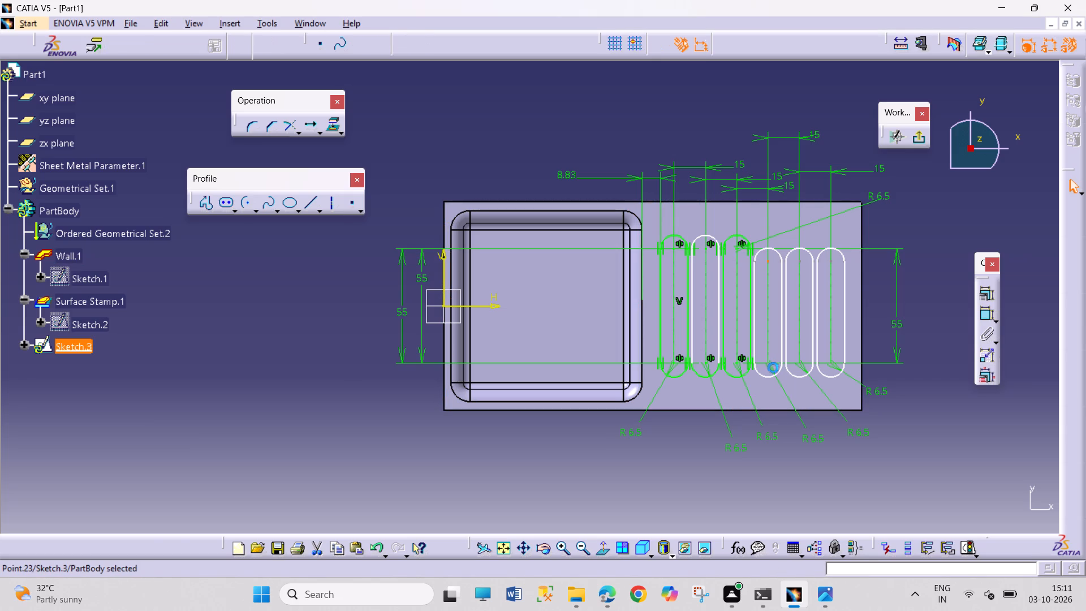
pyautogui.click(770, 362)
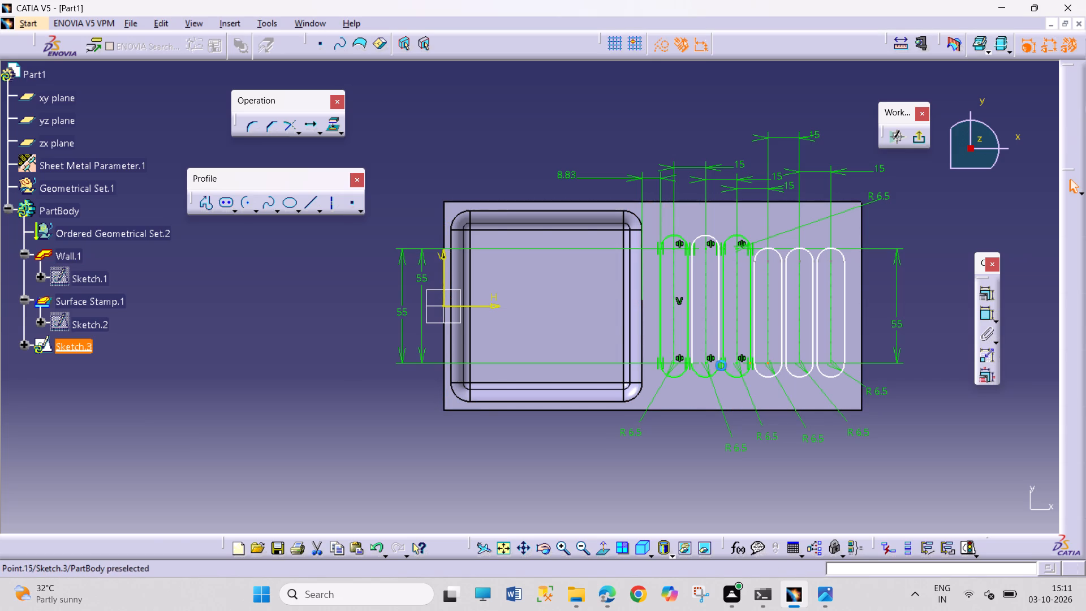
pyautogui.keyDown('ctrl'); pyautogui.click(769, 263); pyautogui.keyUp('ctrl')
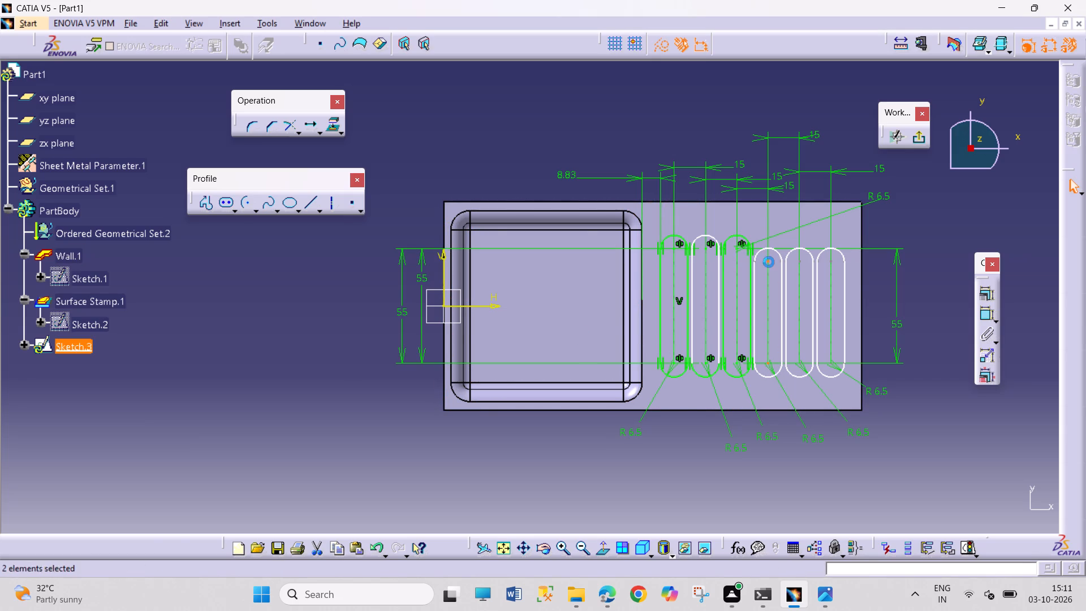
pyautogui.keyDown('ctrl'); pyautogui.click(495, 308); pyautogui.keyUp('ctrl')
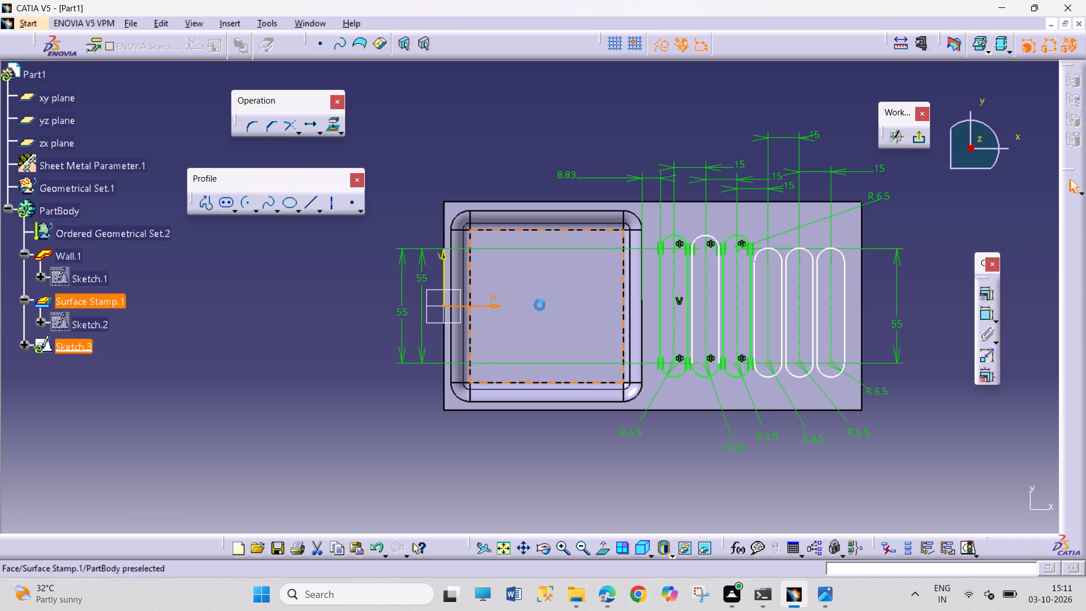
pyautogui.click(982, 295)
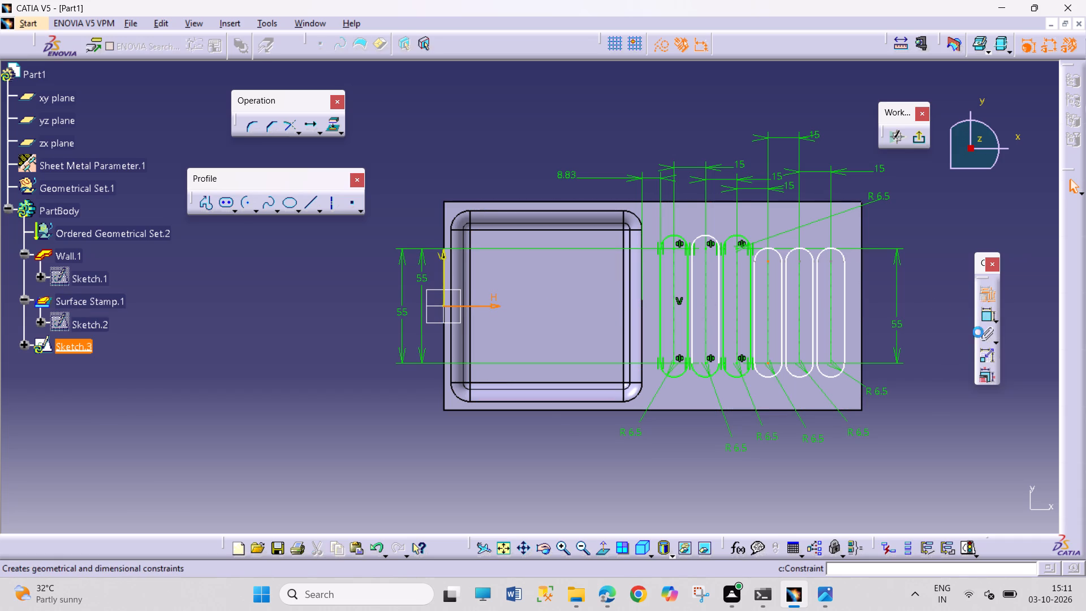
pyautogui.click(928, 450)
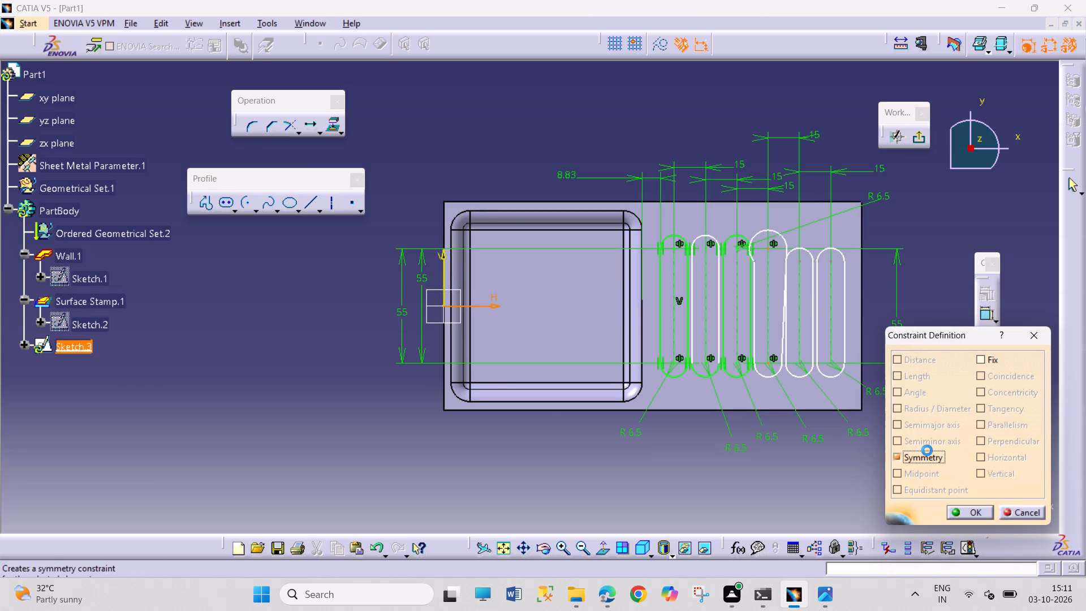
pyautogui.click(963, 509)
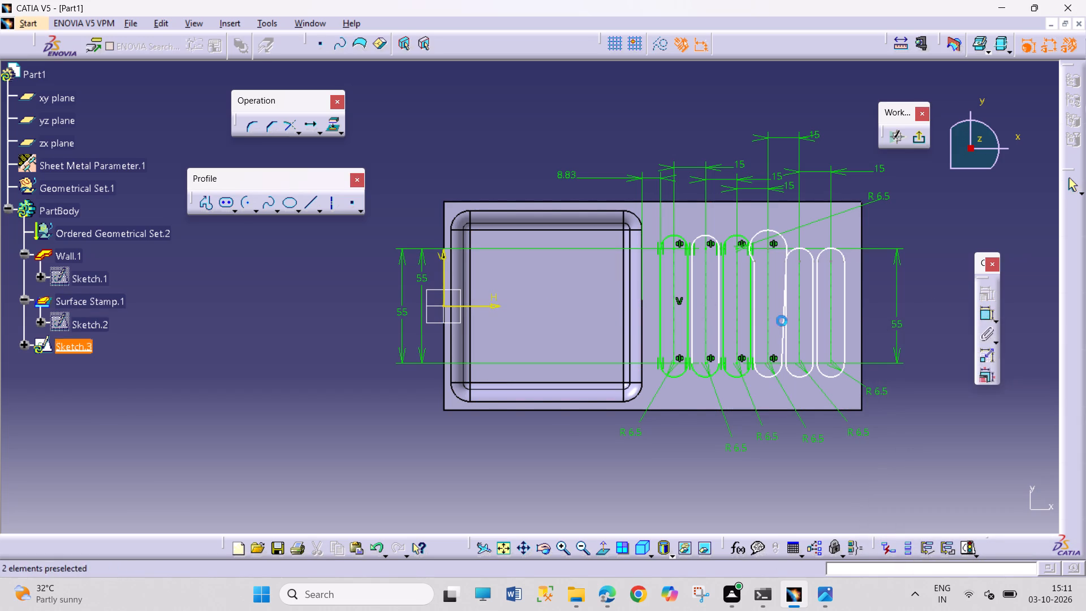
# Constrain the fourth slot's upper arc and its side line nearest the bowl with Tangency.
pyautogui.click(754, 257)
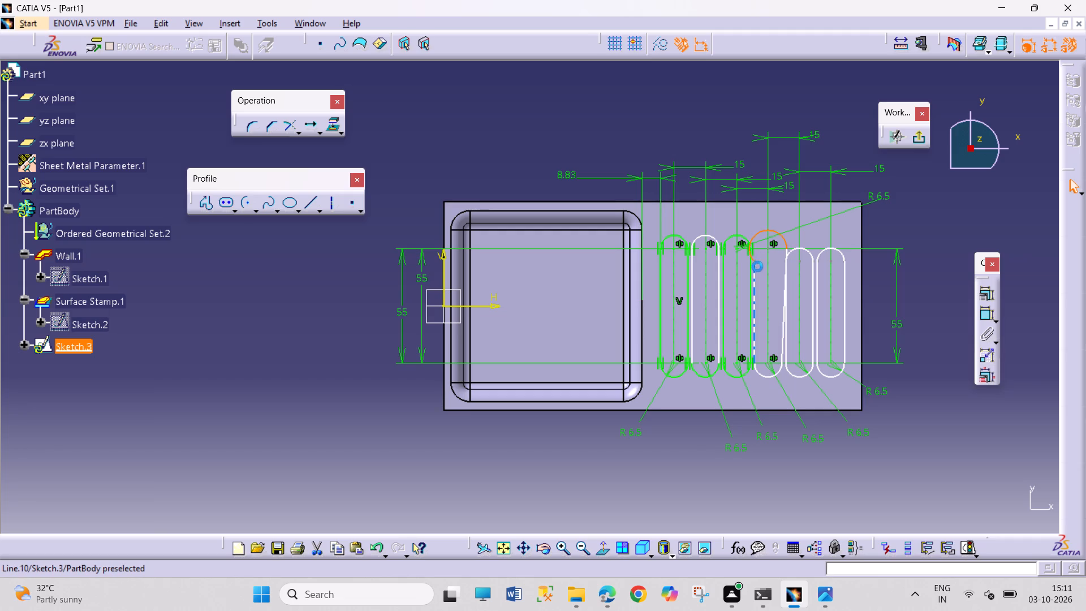
pyautogui.keyDown('ctrl'); pyautogui.click(757, 269); pyautogui.keyUp('ctrl')
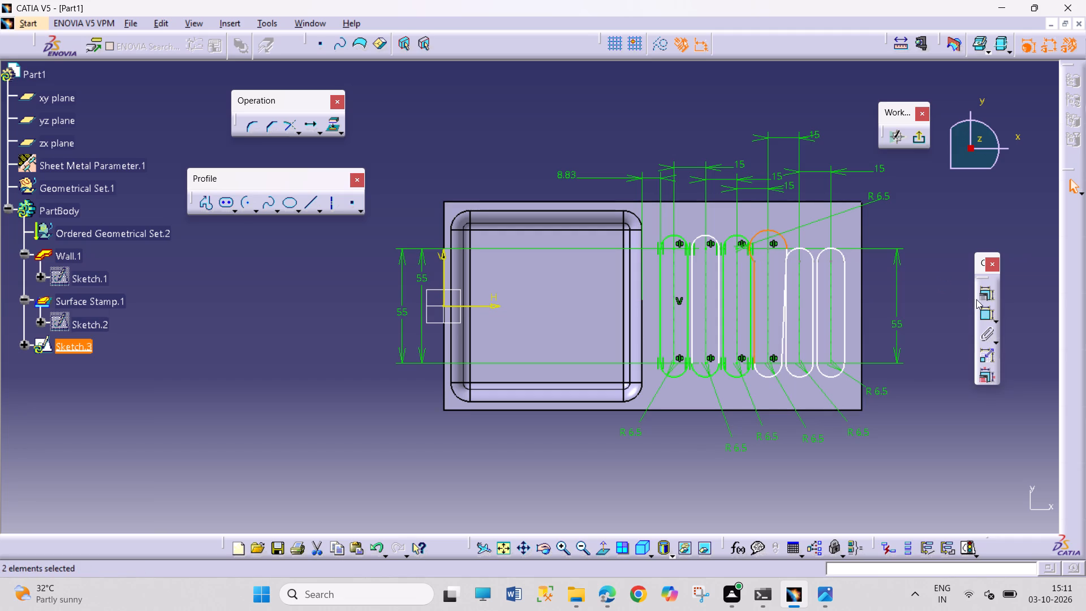
pyautogui.click(986, 296)
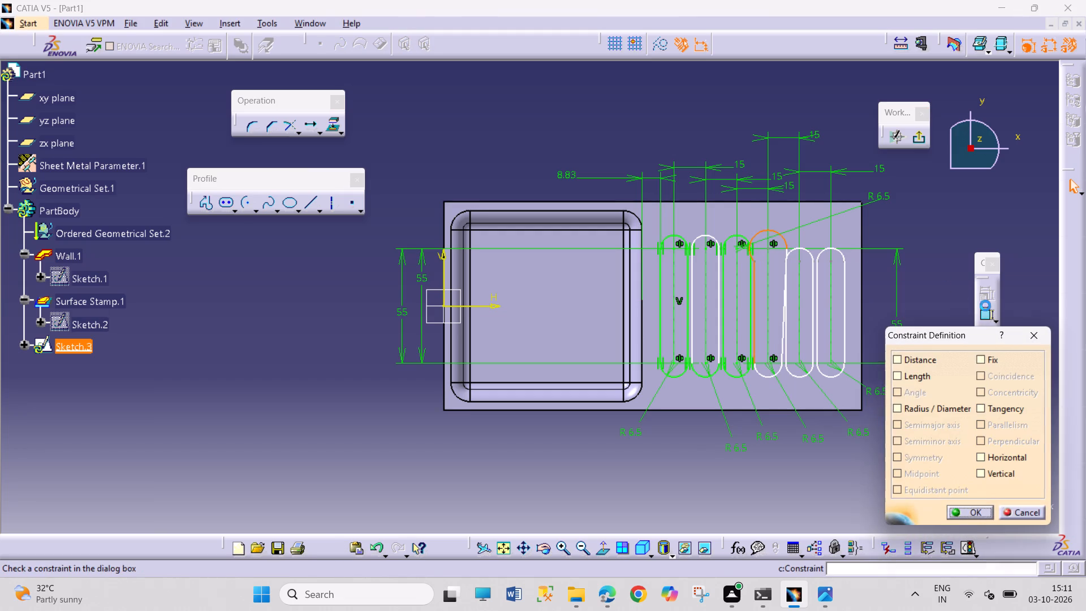
pyautogui.click(988, 405)
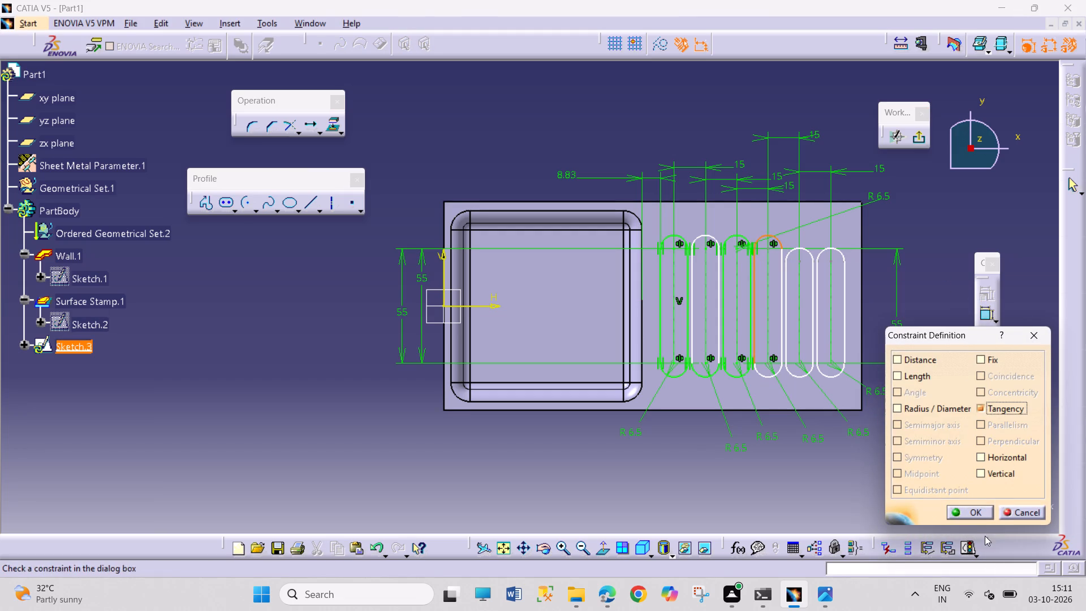
pyautogui.click(982, 514)
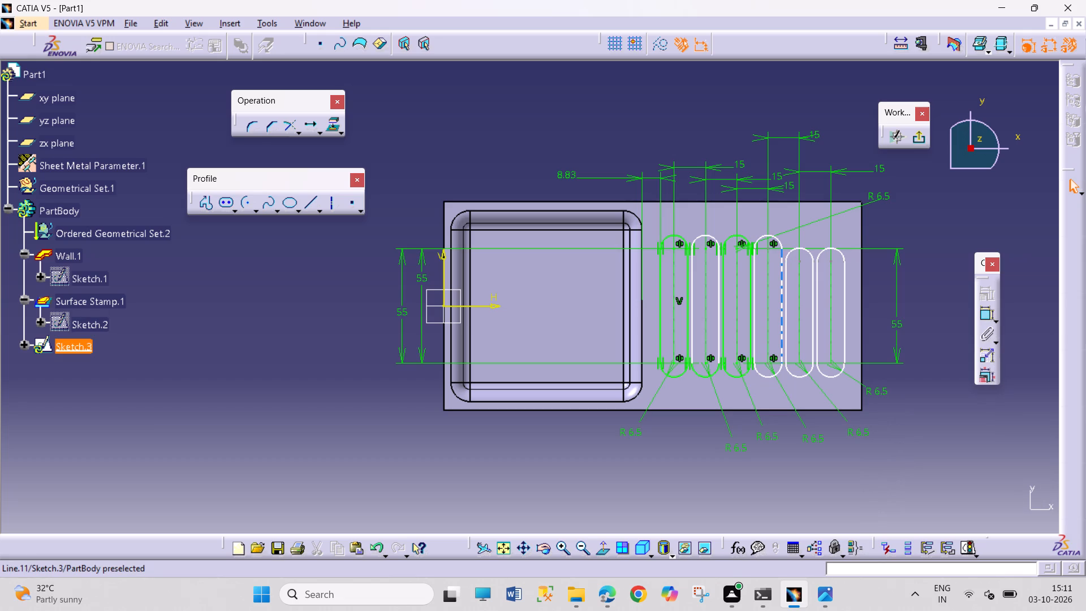
# Constrain the fourth slot's upper arc and its side line farthest from the bowl with Tangency.
pyautogui.click(782, 256)
pyautogui.keyDown('ctrl'); pyautogui.click(784, 243); pyautogui.keyUp('ctrl')
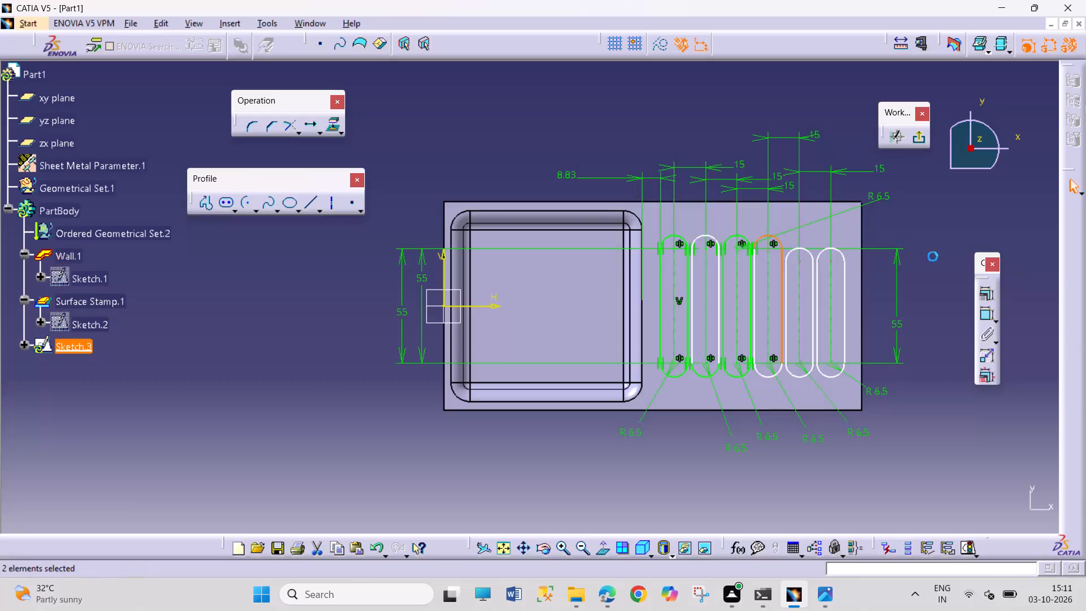
pyautogui.click(982, 288)
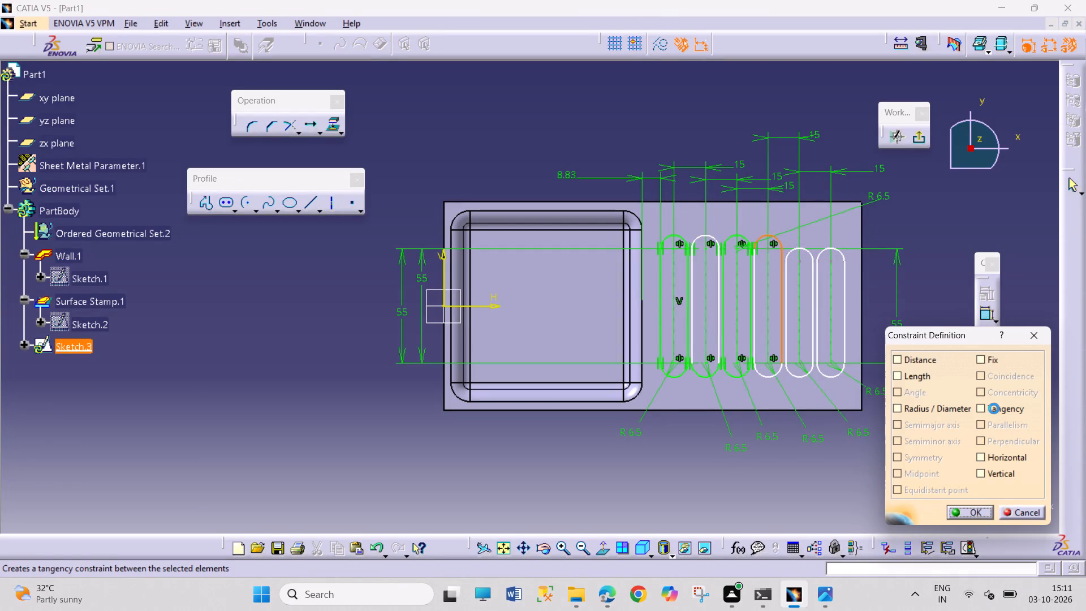
pyautogui.click(998, 409)
pyautogui.click(956, 509)
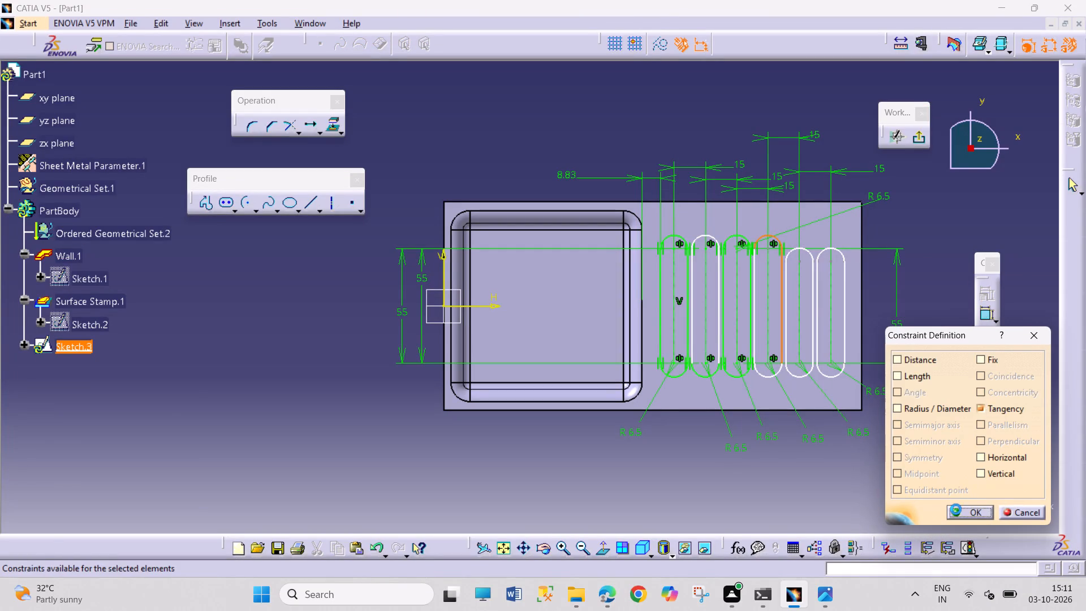
# Constrain the fourth slot's lower arc and its side line farthest from the bowl with Tangency.
pyautogui.click(782, 367)
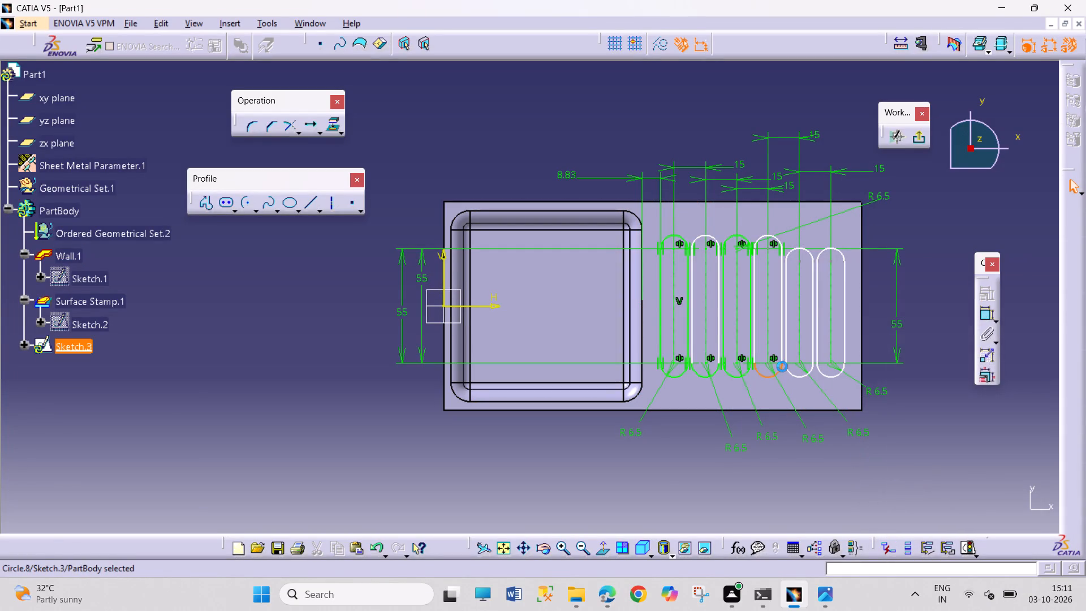
pyautogui.keyDown('ctrl'); pyautogui.click(782, 355); pyautogui.keyUp('ctrl')
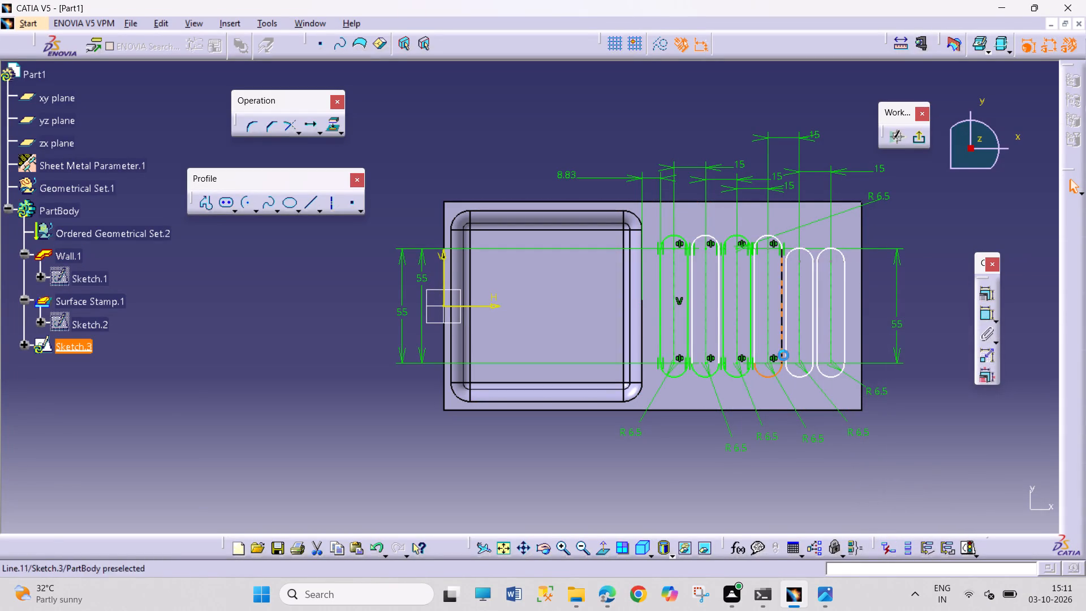
pyautogui.click(980, 298)
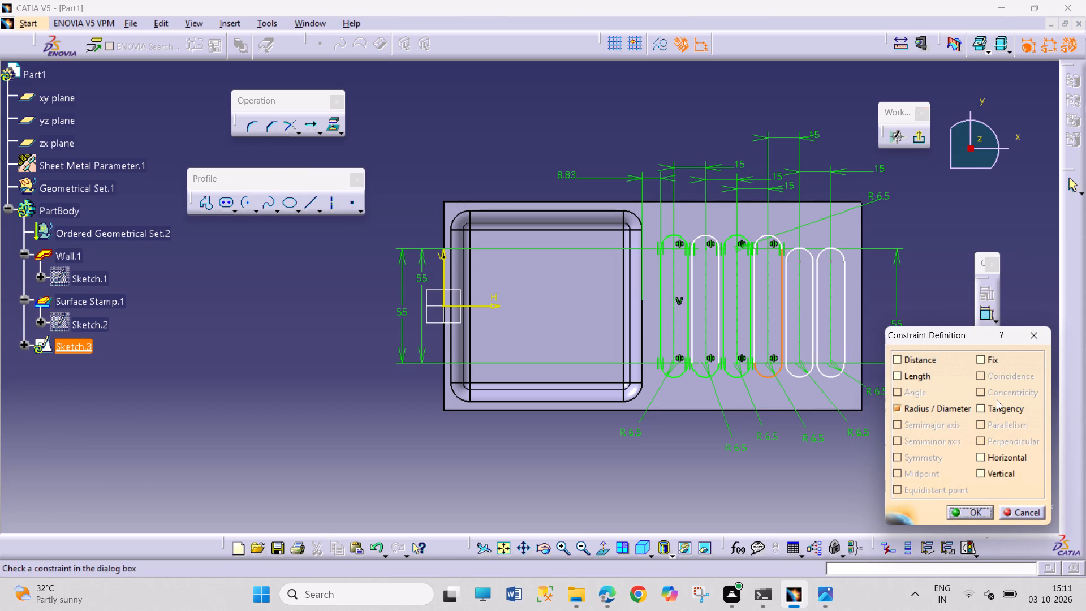
pyautogui.click(997, 405)
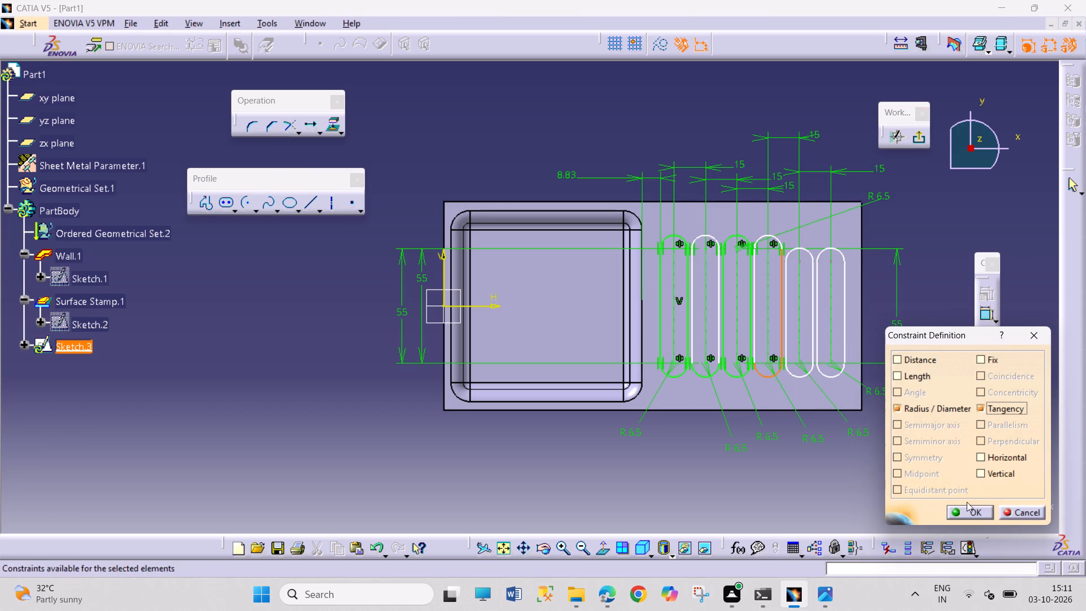
pyautogui.click(963, 510)
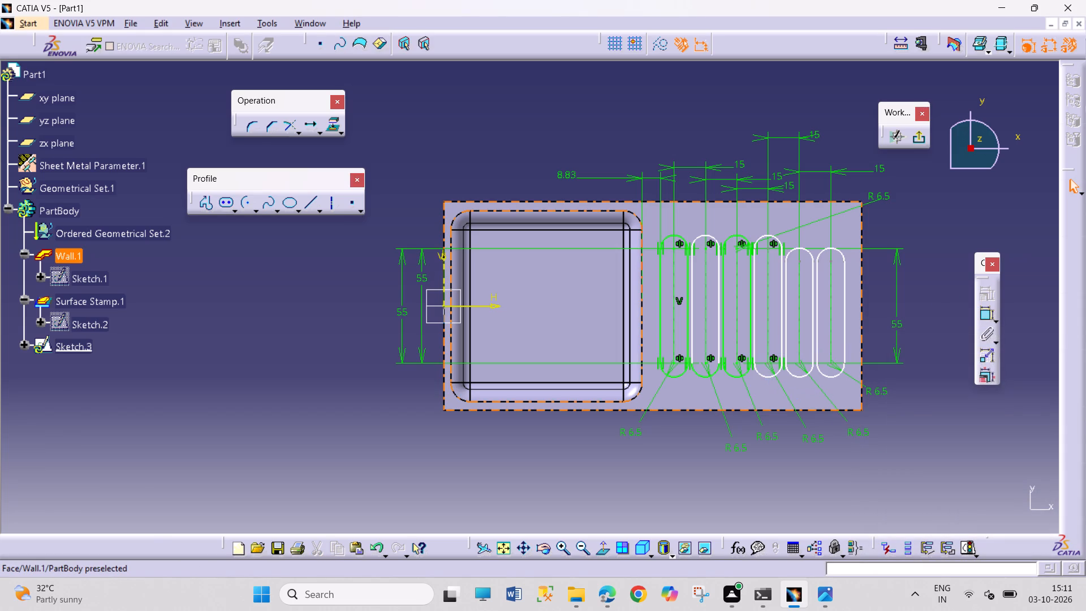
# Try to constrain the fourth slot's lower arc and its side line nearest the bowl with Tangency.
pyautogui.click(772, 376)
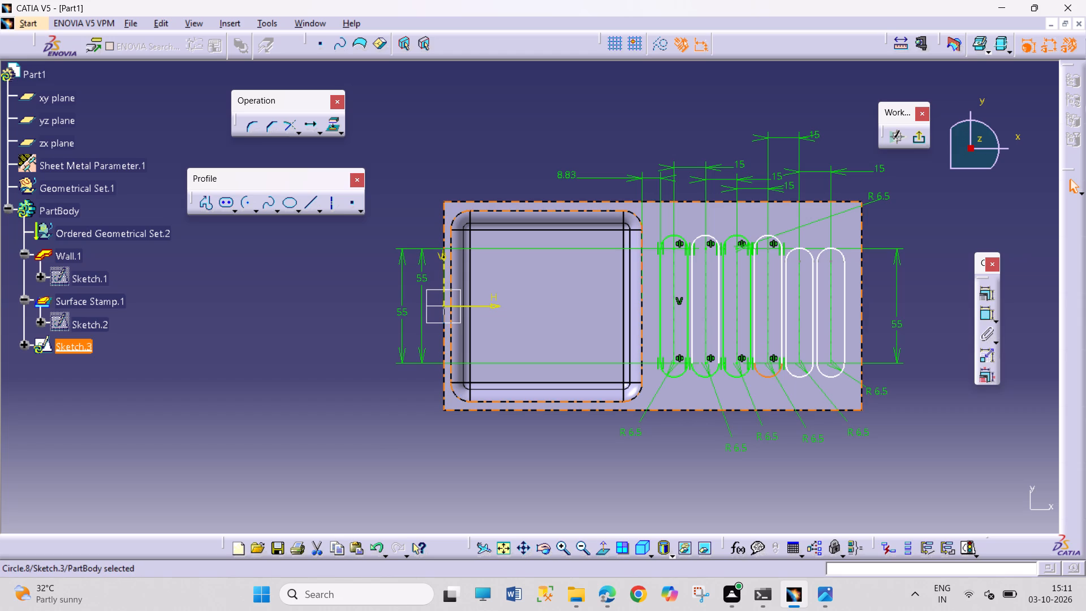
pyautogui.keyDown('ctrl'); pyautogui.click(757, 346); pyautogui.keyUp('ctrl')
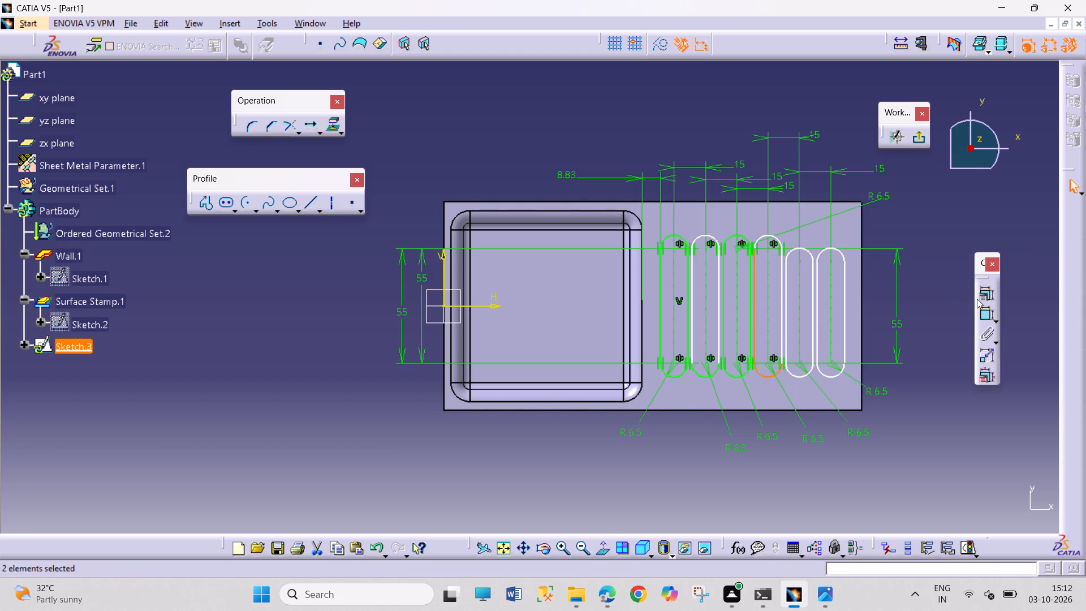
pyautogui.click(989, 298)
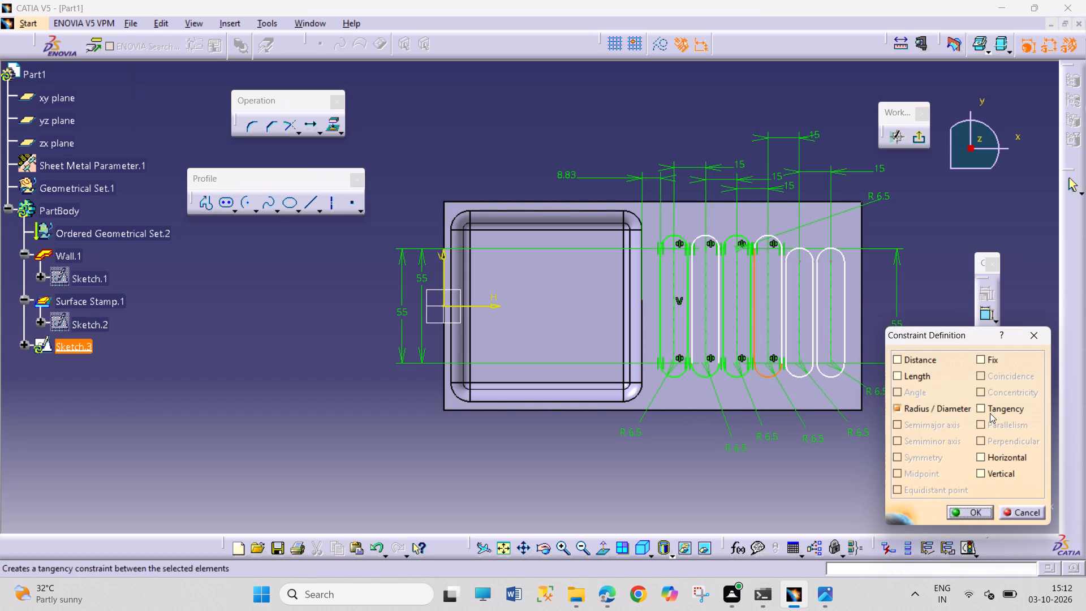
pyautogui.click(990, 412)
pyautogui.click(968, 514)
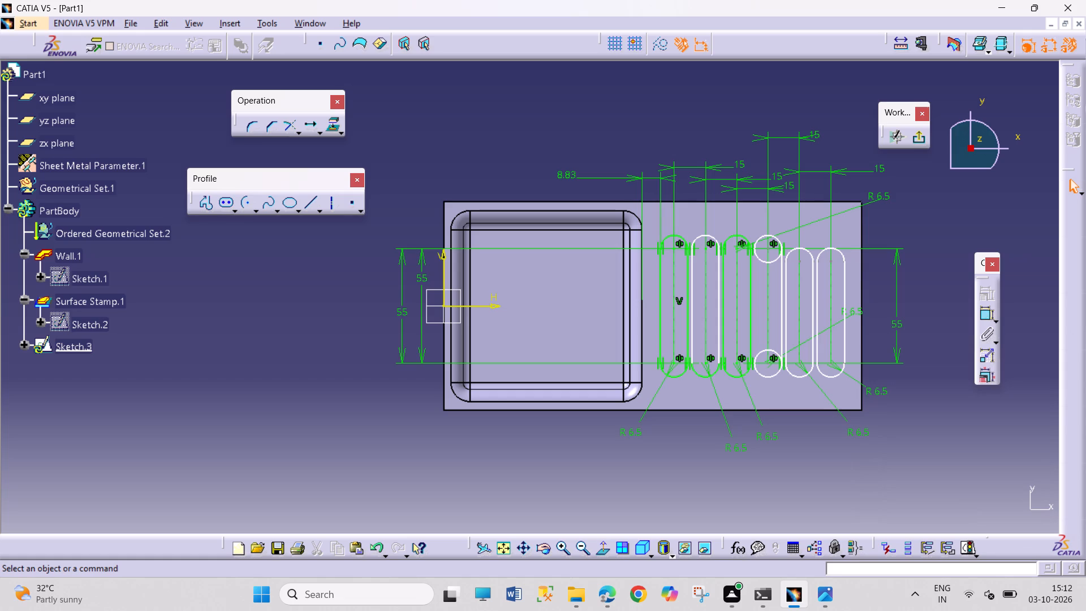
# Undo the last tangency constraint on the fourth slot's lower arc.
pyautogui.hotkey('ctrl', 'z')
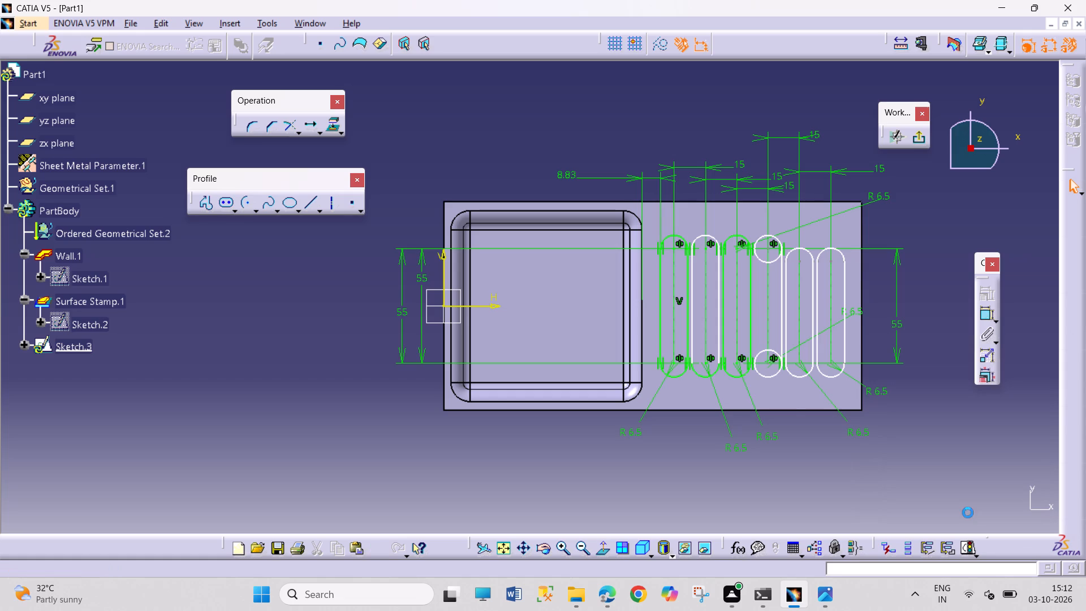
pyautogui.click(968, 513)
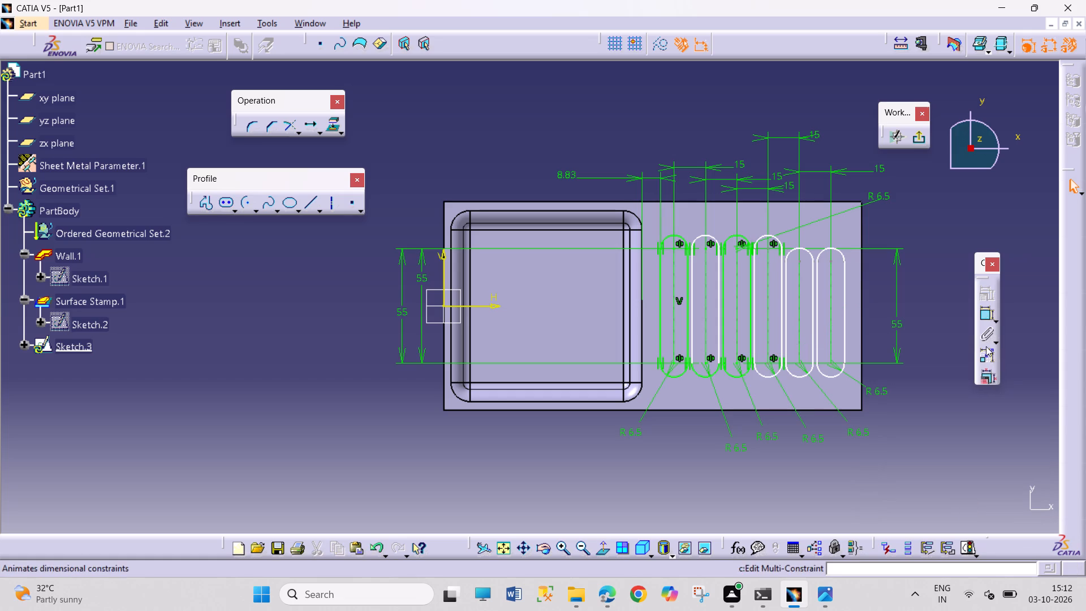
# Dimension the length of the fifth slot's centre line and set it to 55 mm.
pyautogui.click(987, 315)
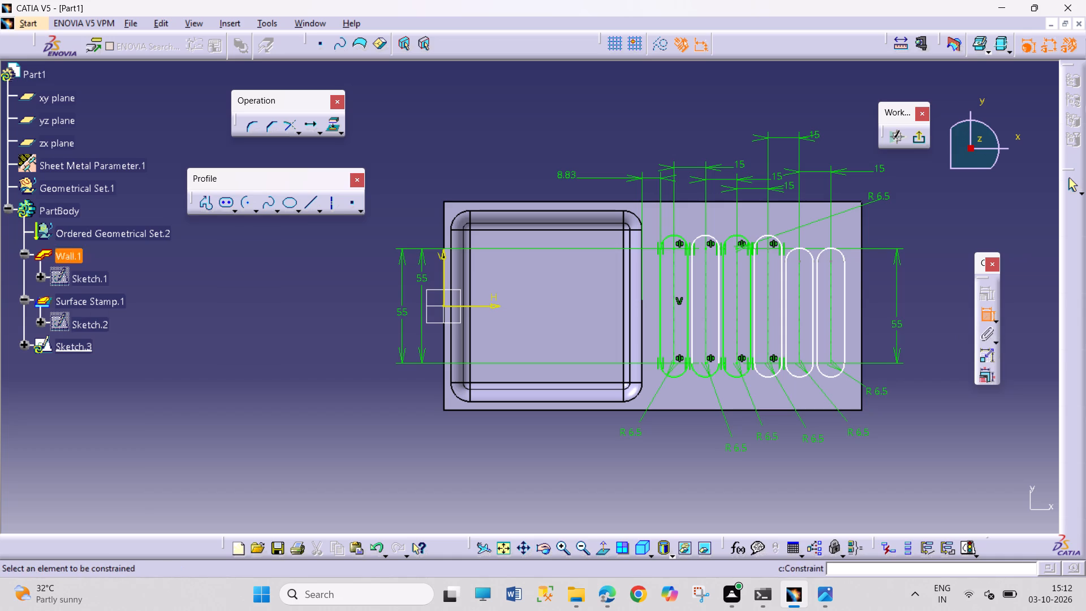
pyautogui.click(798, 306)
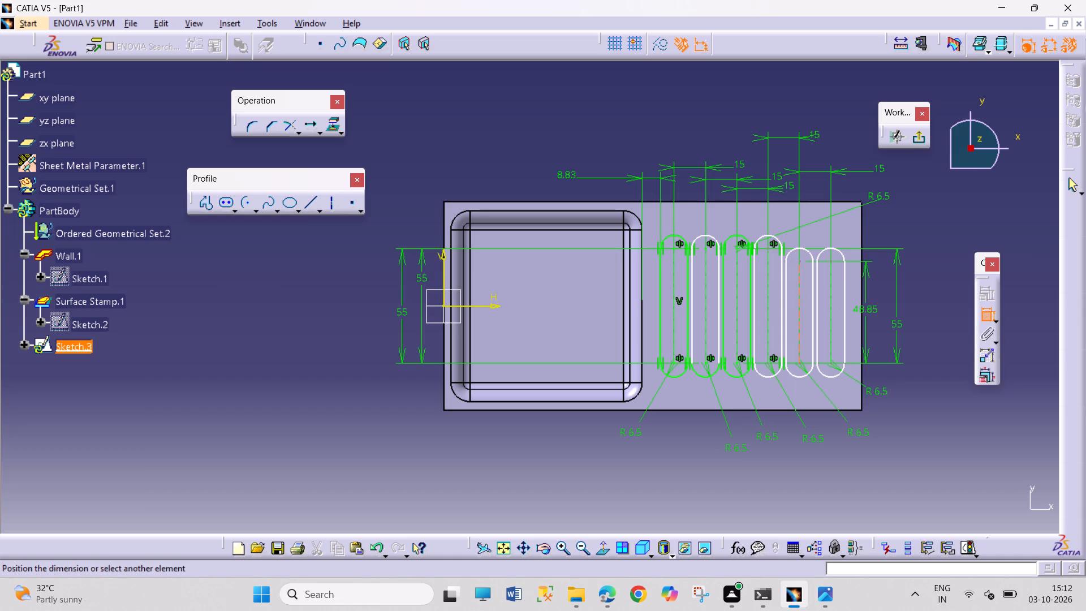
pyautogui.click(881, 317)
pyautogui.doubleClick(881, 311)
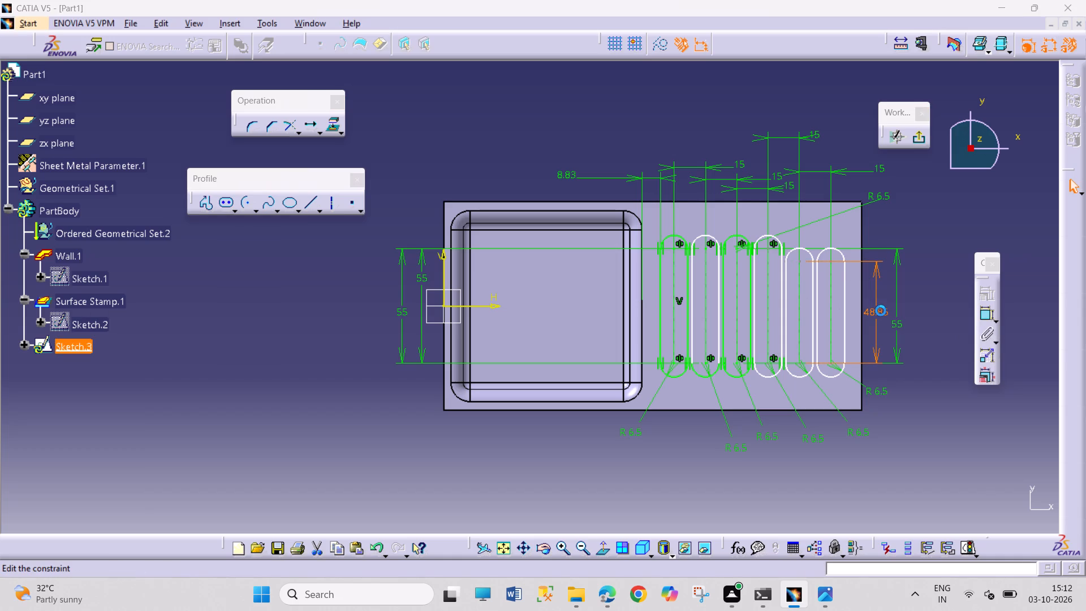
pyautogui.write('55')
pyautogui.press('Return')
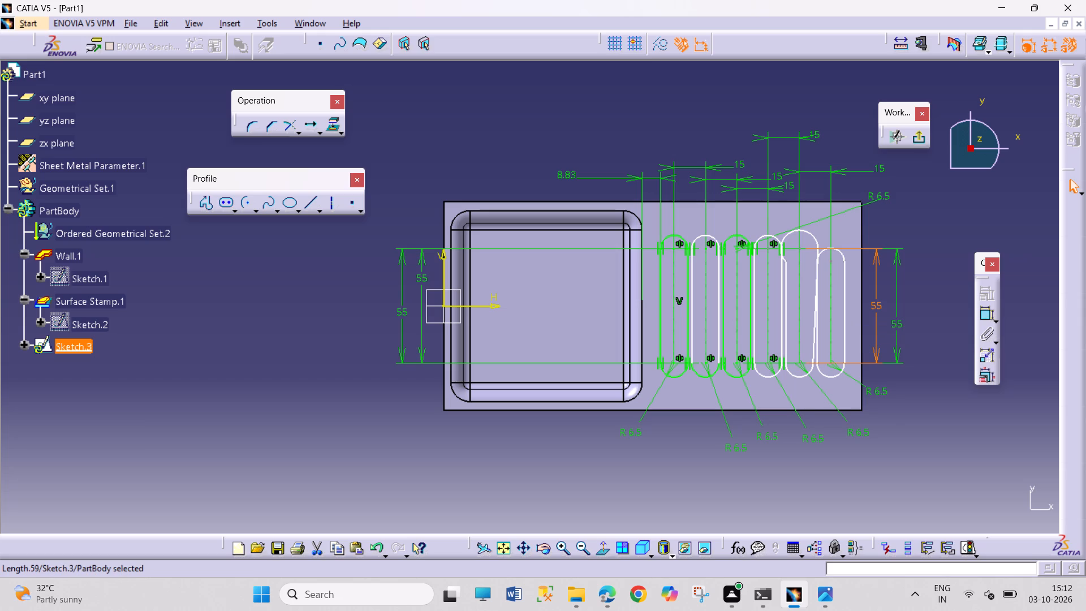
pyautogui.click(898, 425)
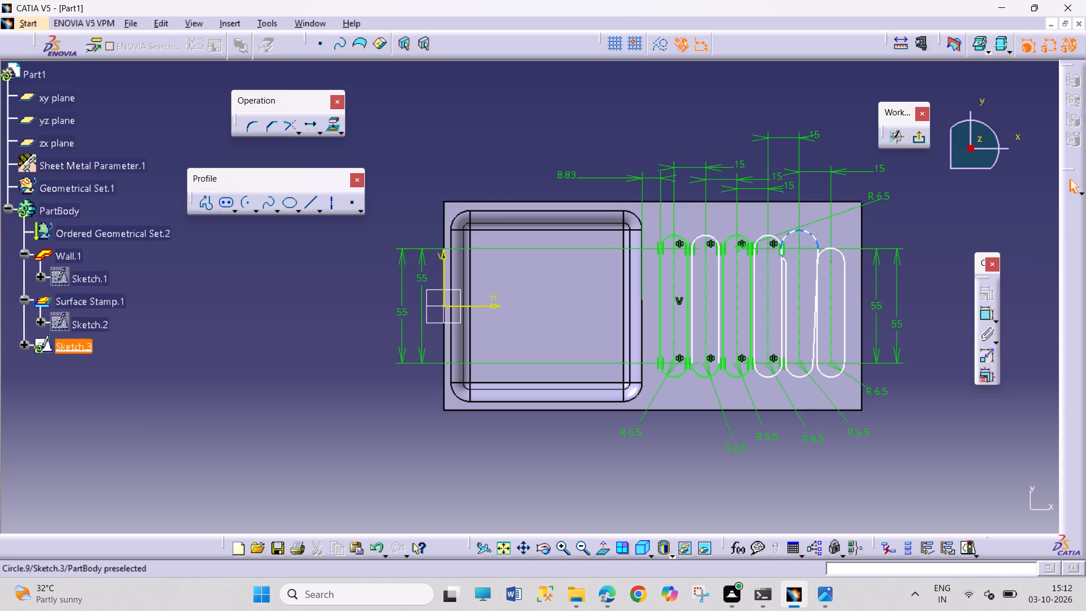
# Constrain the fifth slot's upper arc and its side line nearest the bowl with Tangency.
pyautogui.click(783, 259)
pyautogui.keyDown('ctrl'); pyautogui.click(785, 272); pyautogui.keyUp('ctrl')
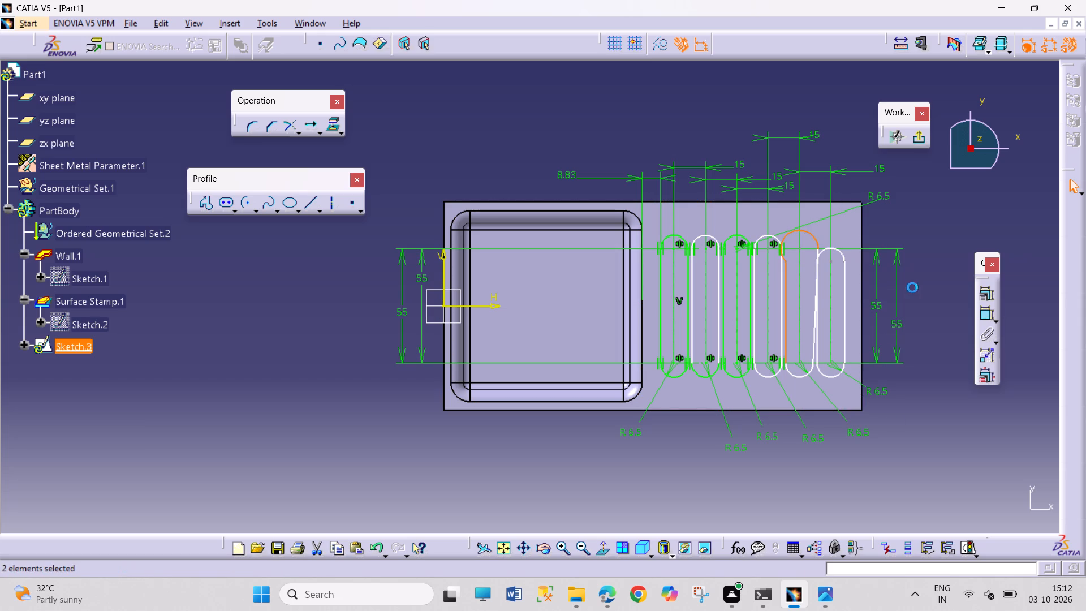
pyautogui.click(995, 300)
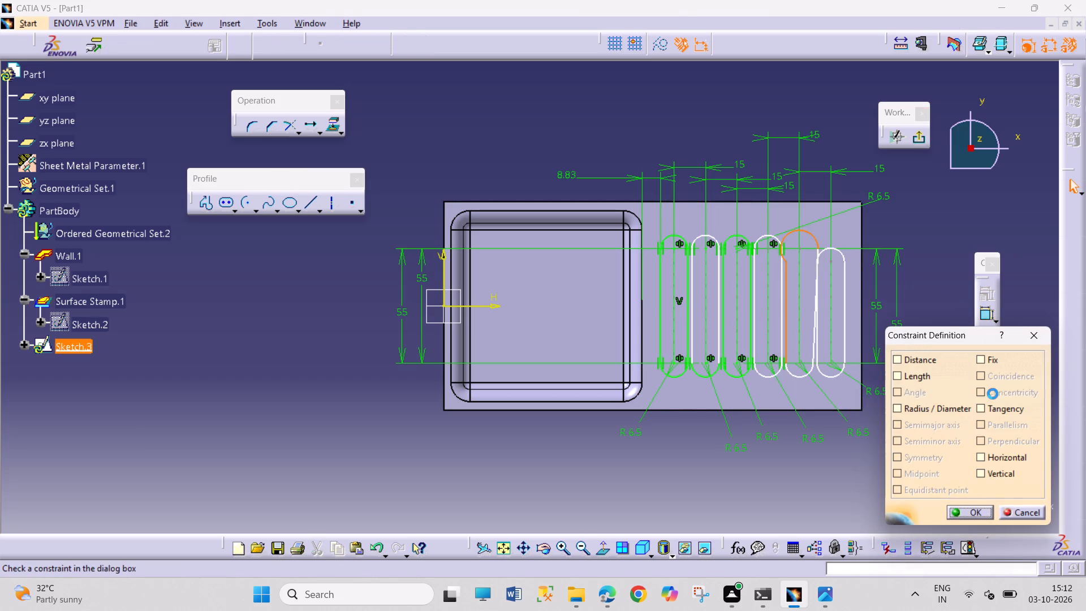
pyautogui.click(999, 403)
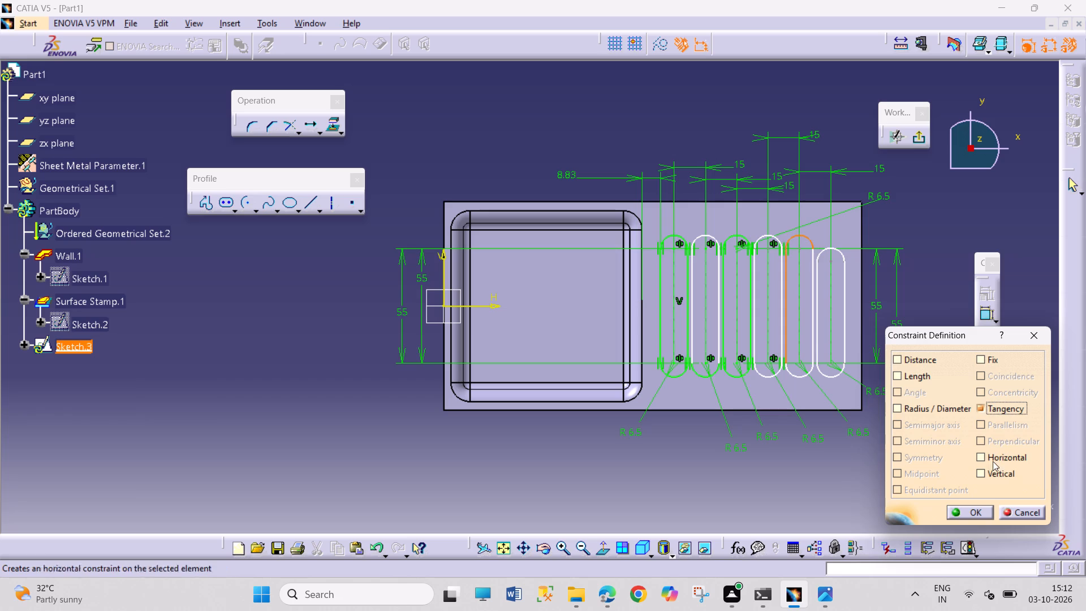
pyautogui.click(975, 509)
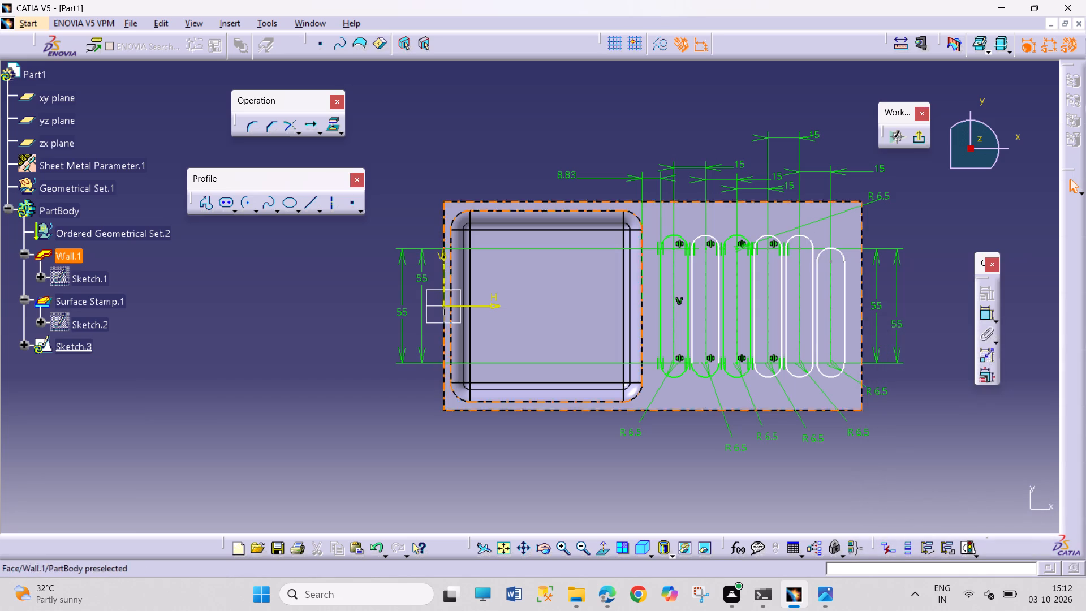
# Constrain the fifth slot's upper arc and its side line farthest from the bowl with Tangency.
pyautogui.click(811, 253)
pyautogui.keyDown('ctrl'); pyautogui.click(809, 240); pyautogui.keyUp('ctrl')
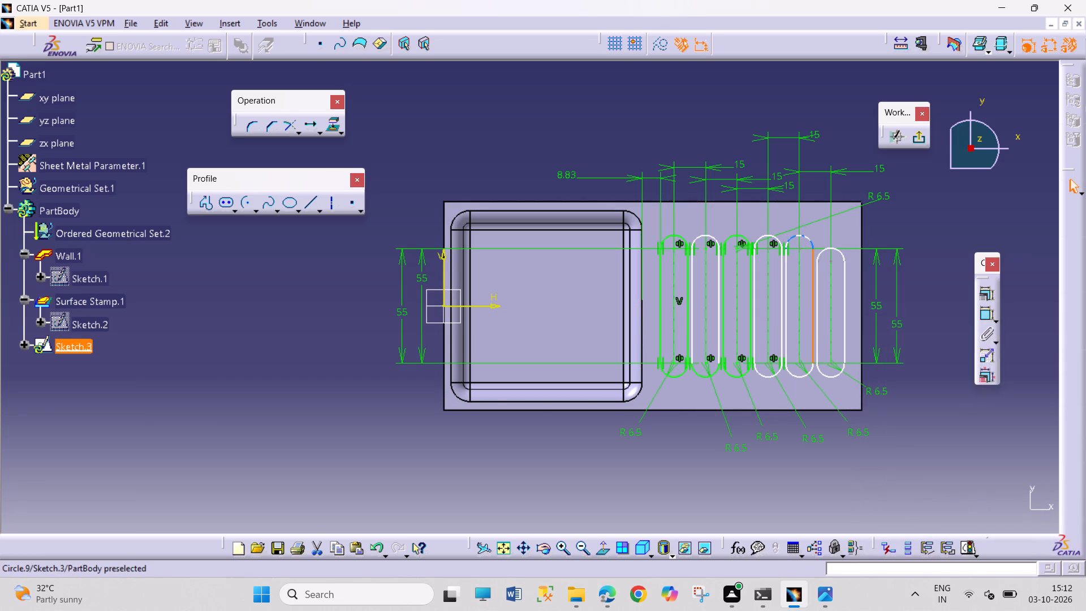
pyautogui.click(988, 300)
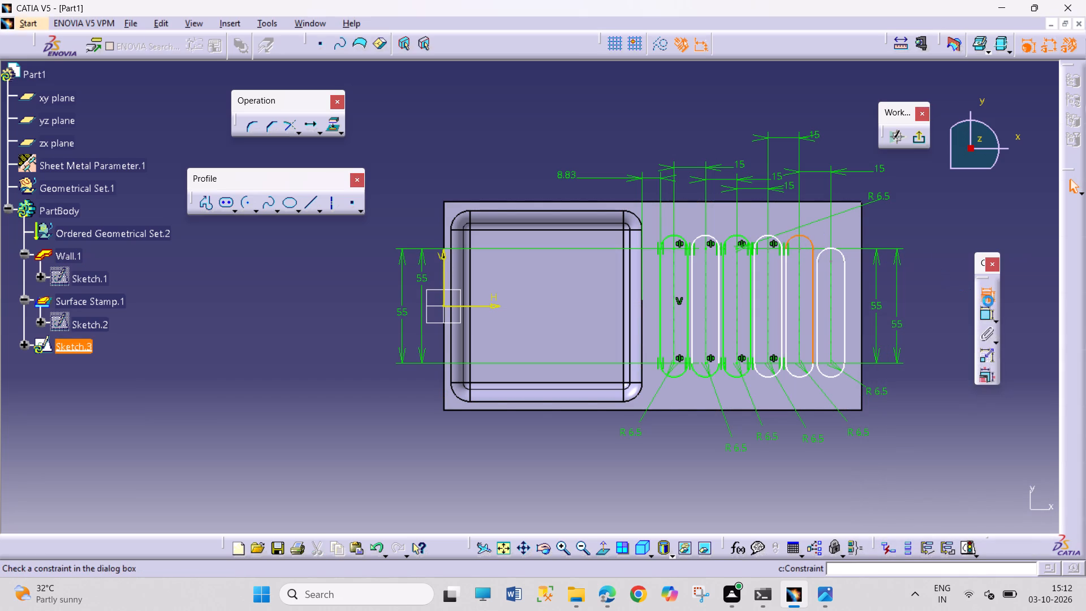
pyautogui.click(990, 406)
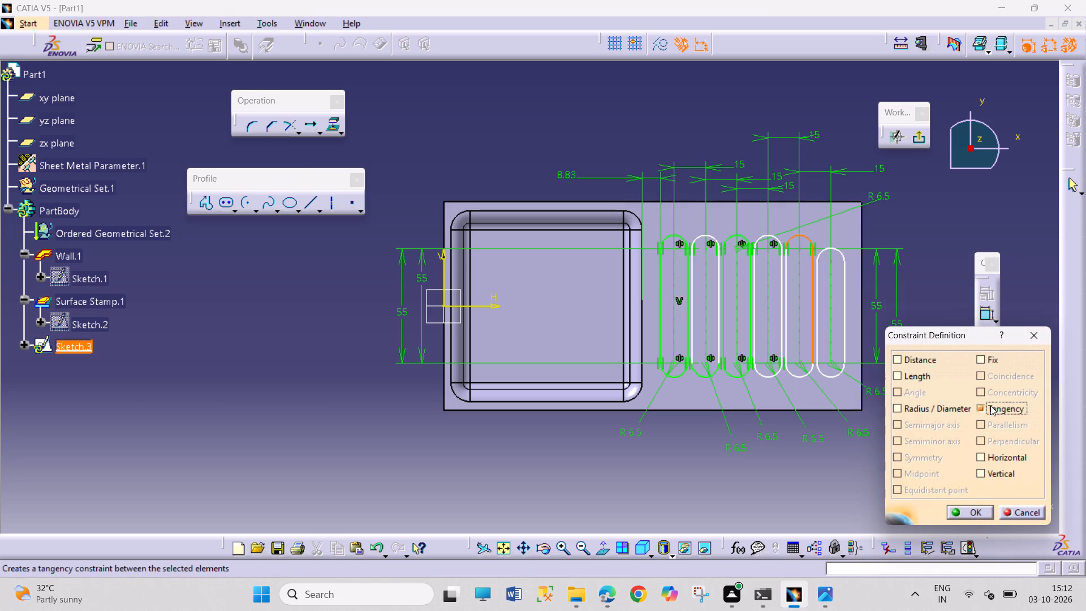
pyautogui.click(968, 513)
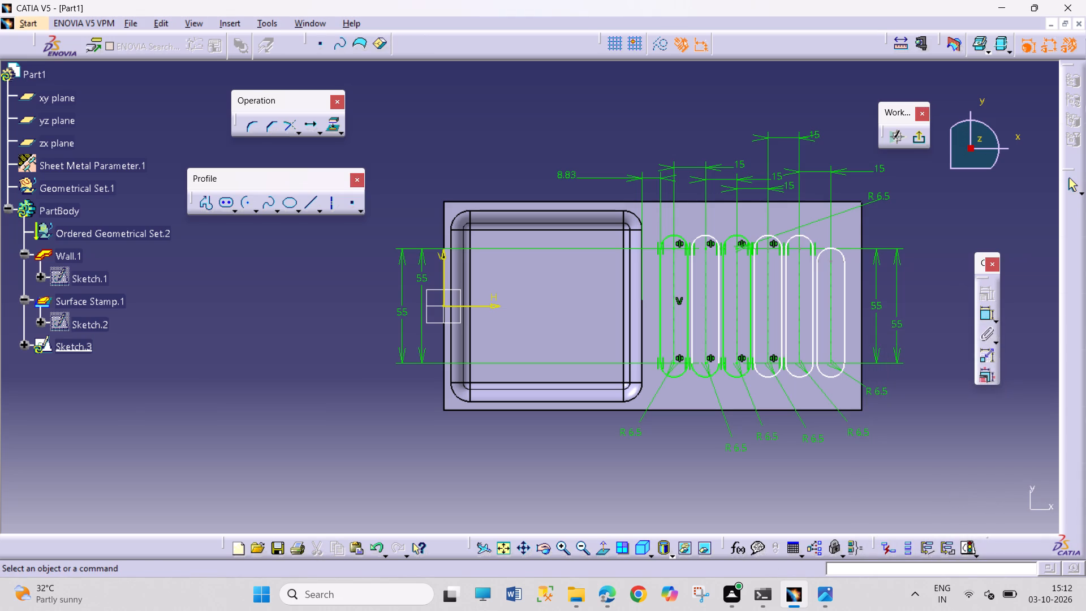
pyautogui.click(902, 458)
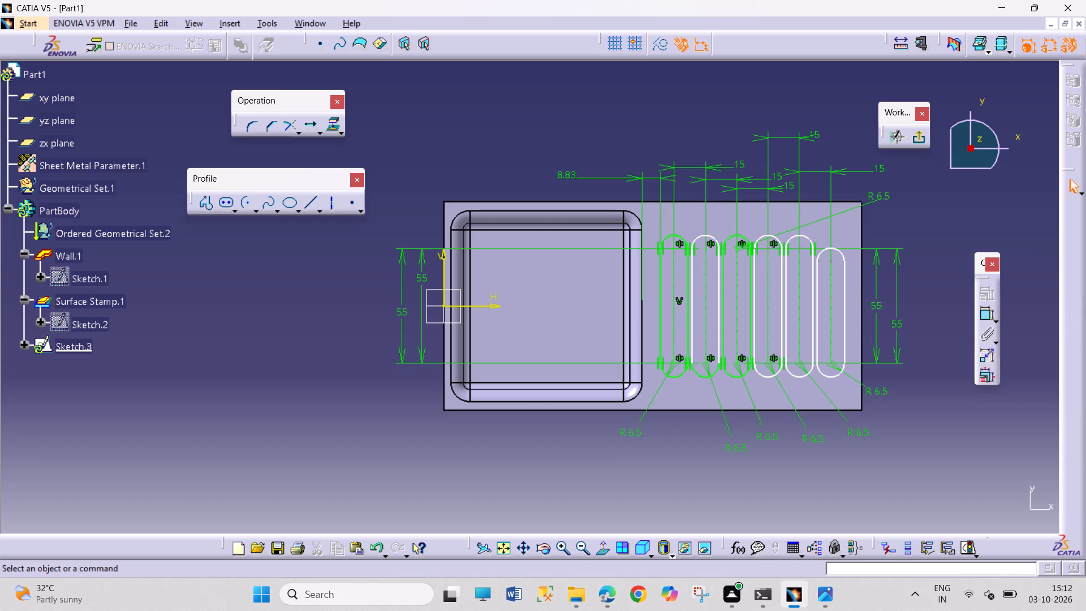
# Dimension the length of the sixth slot's centre line and set it to 55 mm.
pyautogui.click(977, 317)
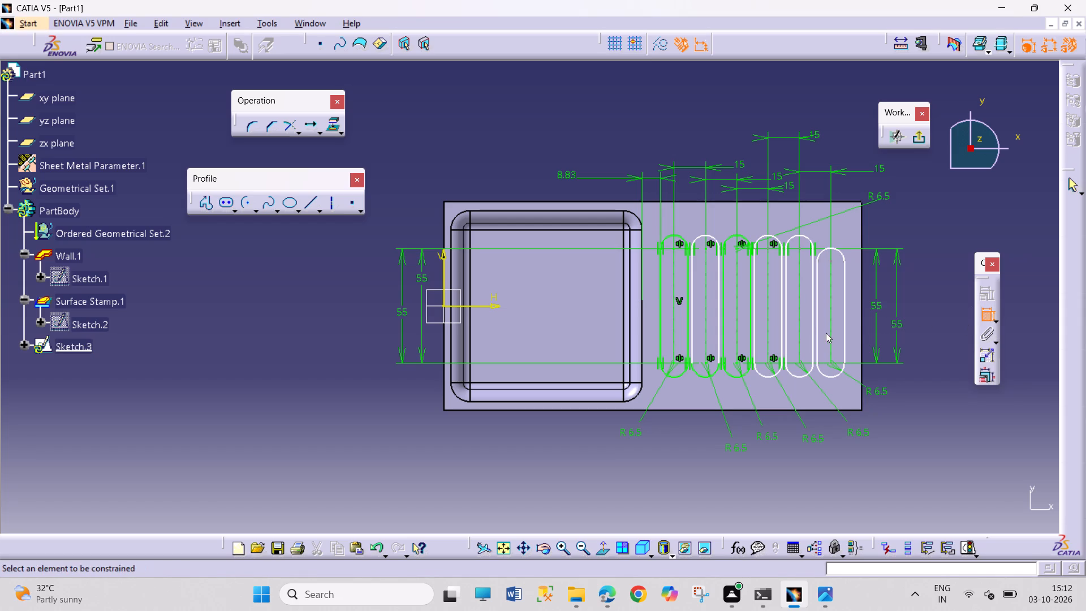
pyautogui.click(832, 326)
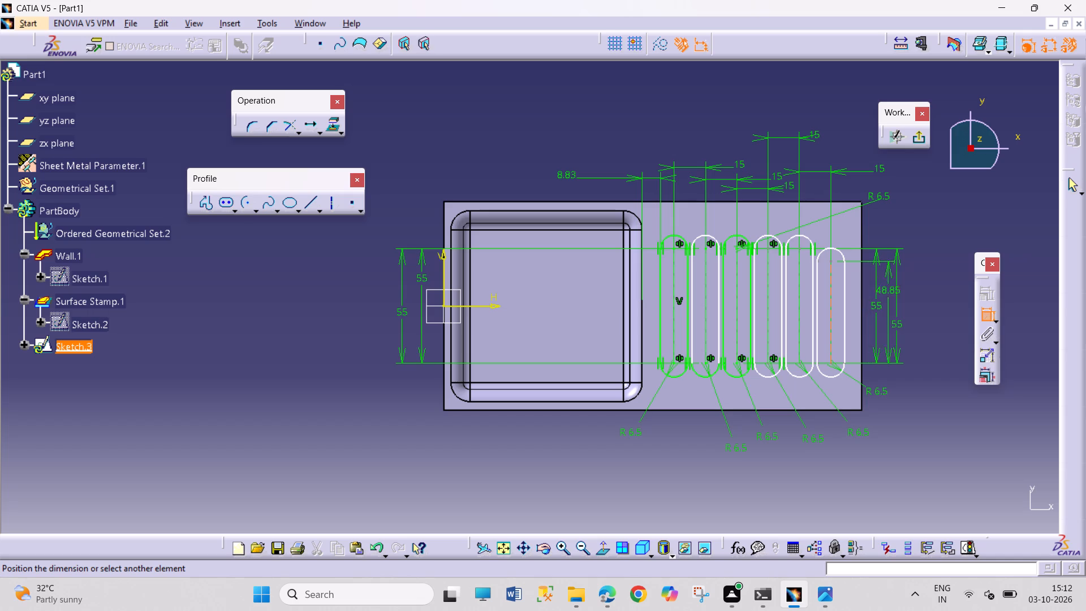
pyautogui.click(930, 305)
pyautogui.doubleClick(933, 302)
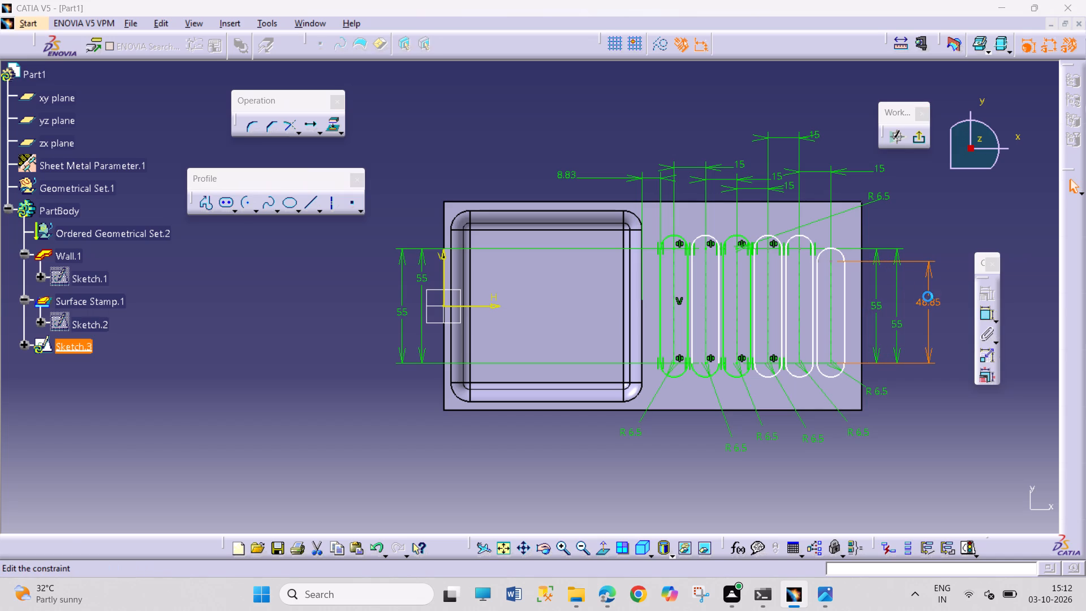
pyautogui.write('55')
pyautogui.press('Return')
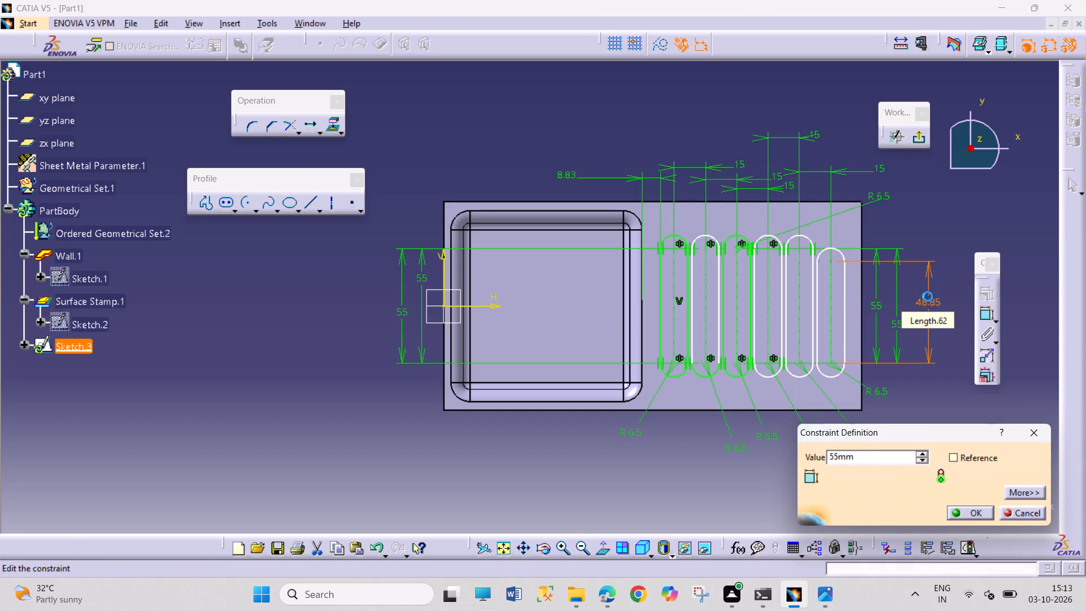
pyautogui.click(924, 420)
# Constrain the sixth slot's lower arc and its side line farthest from the bowl with Tangency.
pyautogui.click(841, 375)
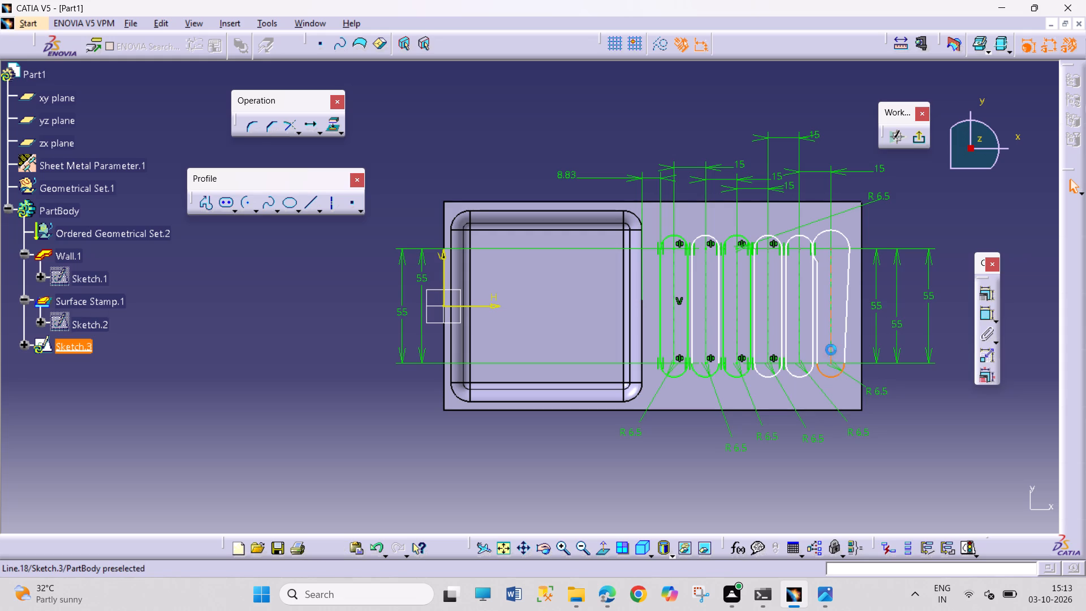
pyautogui.keyDown('ctrl'); pyautogui.click(846, 352); pyautogui.keyUp('ctrl')
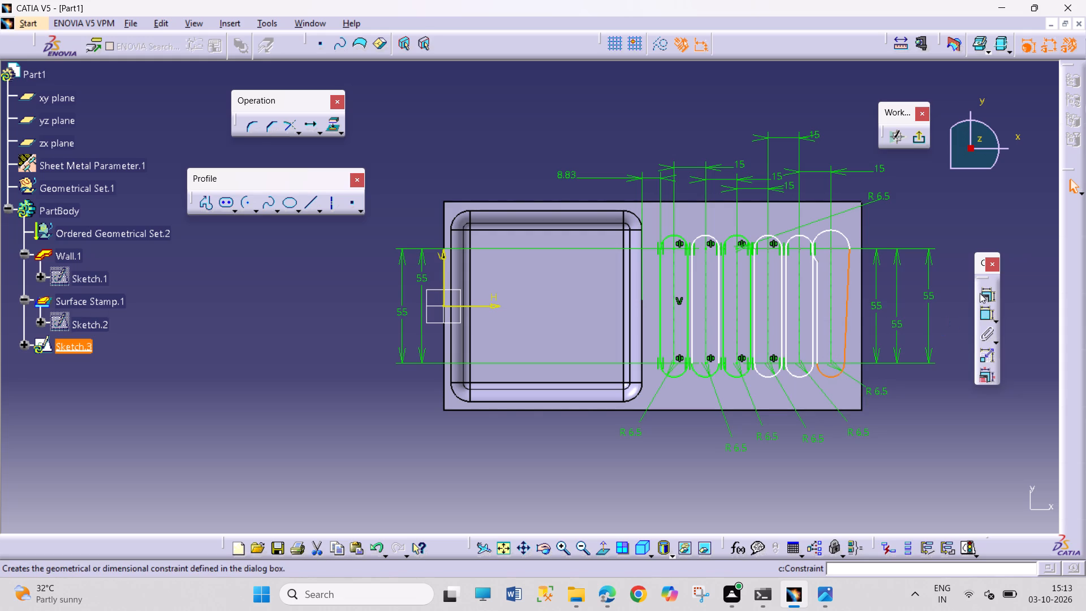
pyautogui.click(981, 293)
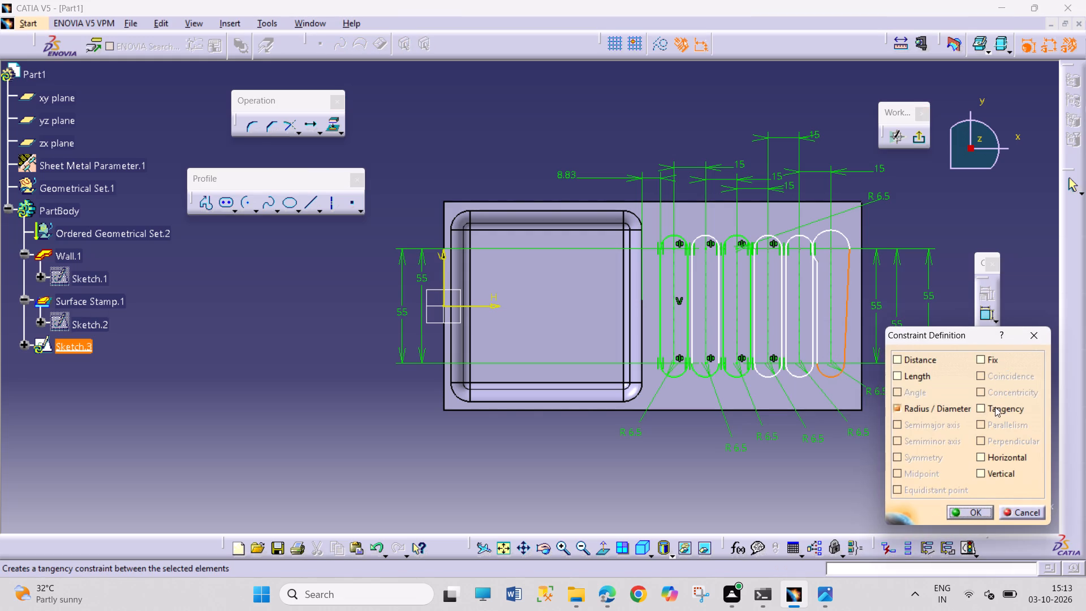
pyautogui.click(995, 407)
pyautogui.click(966, 511)
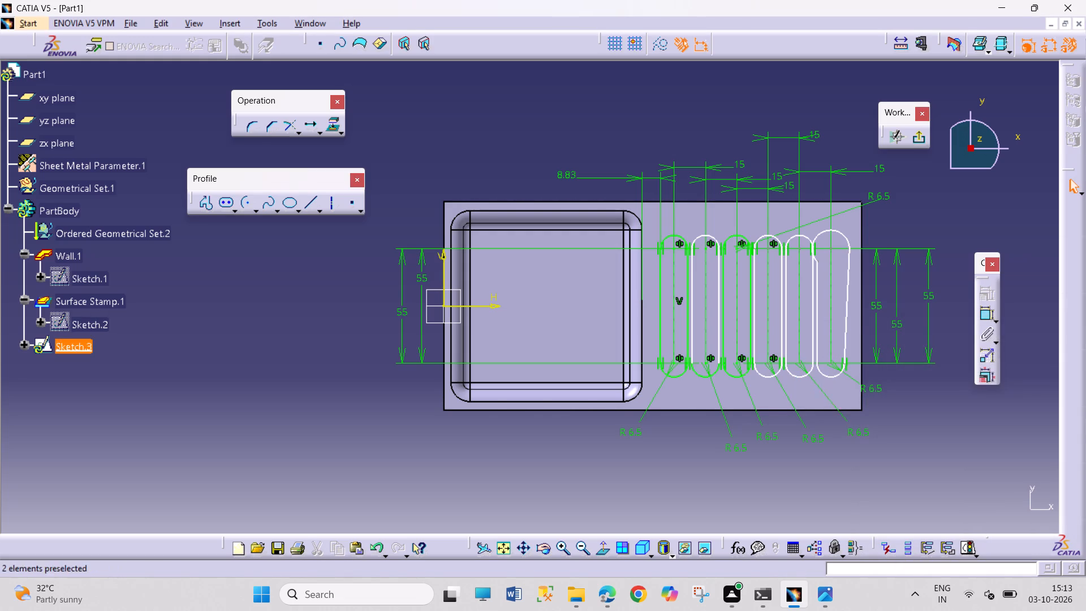
# Constrain the sixth slot's lower arc and its side line nearest the bowl with Tangency.
pyautogui.click(825, 376)
pyautogui.keyDown('ctrl'); pyautogui.click(819, 355); pyautogui.keyUp('ctrl')
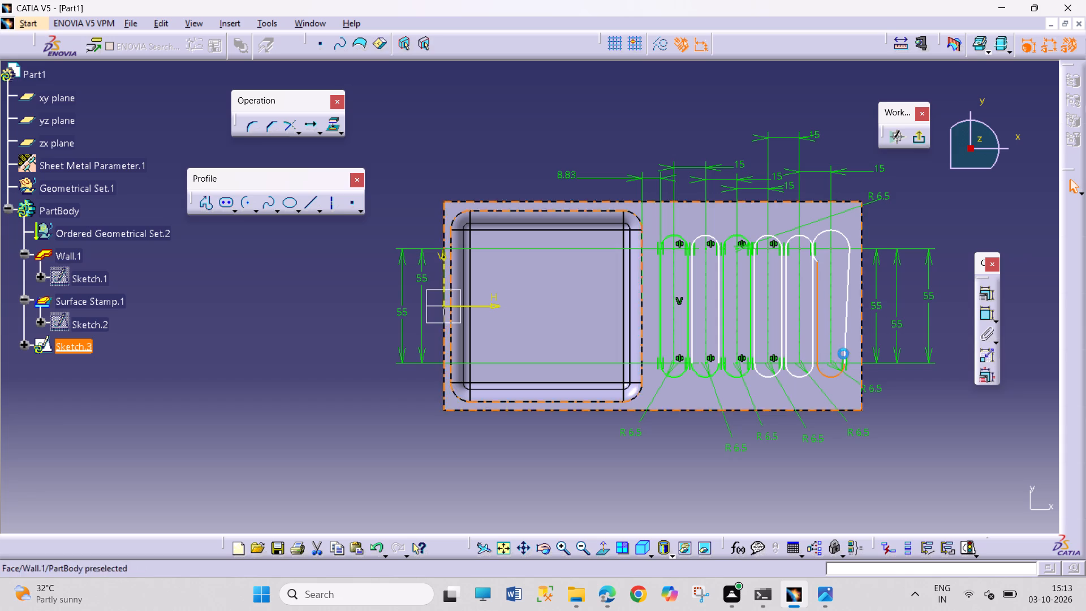
pyautogui.click(989, 296)
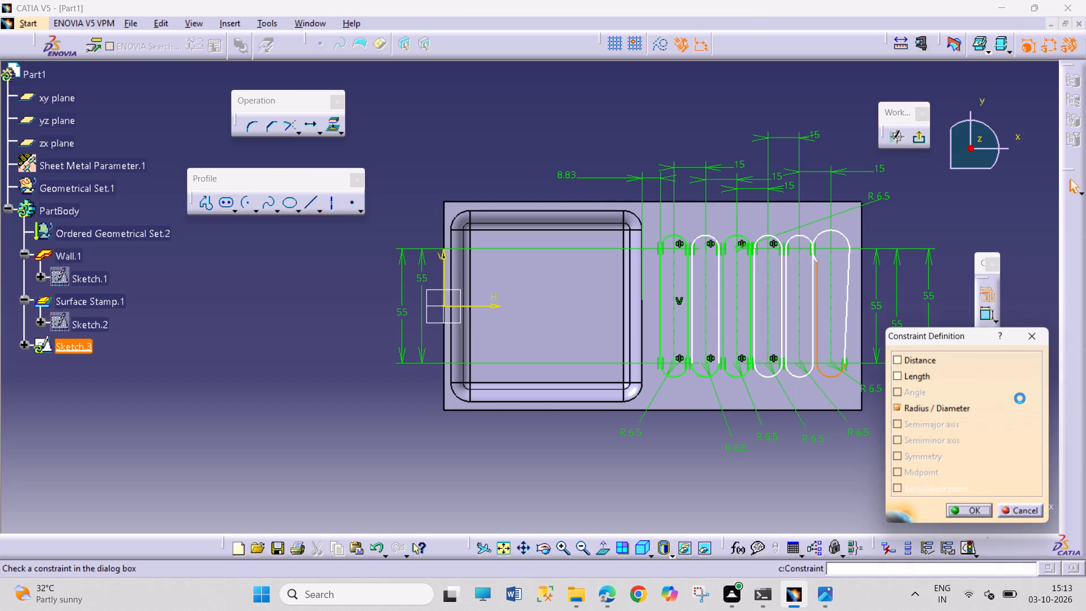
pyautogui.click(1002, 415)
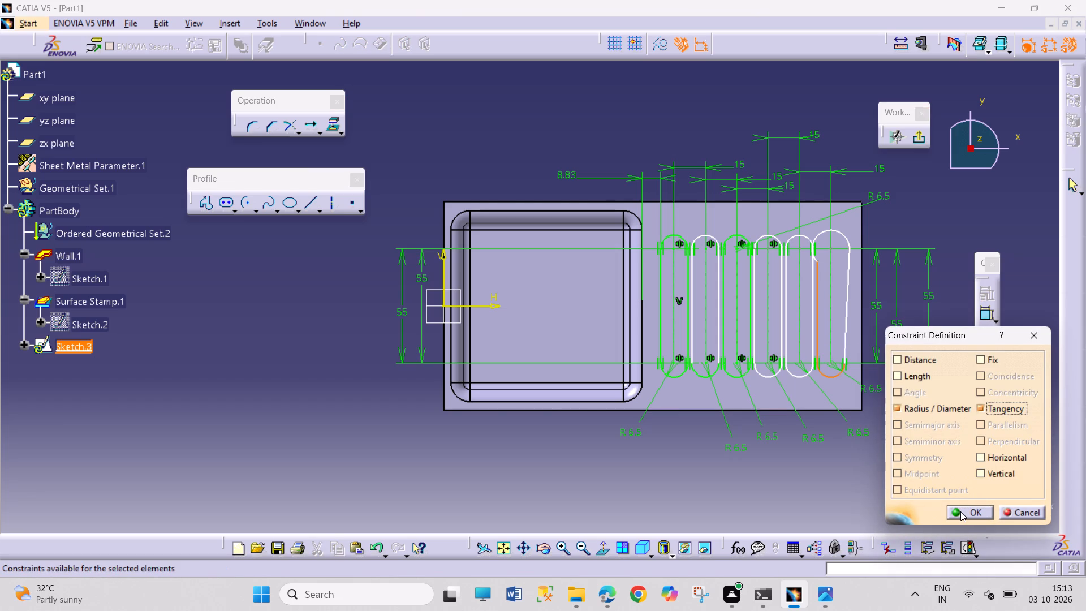
pyautogui.click(960, 511)
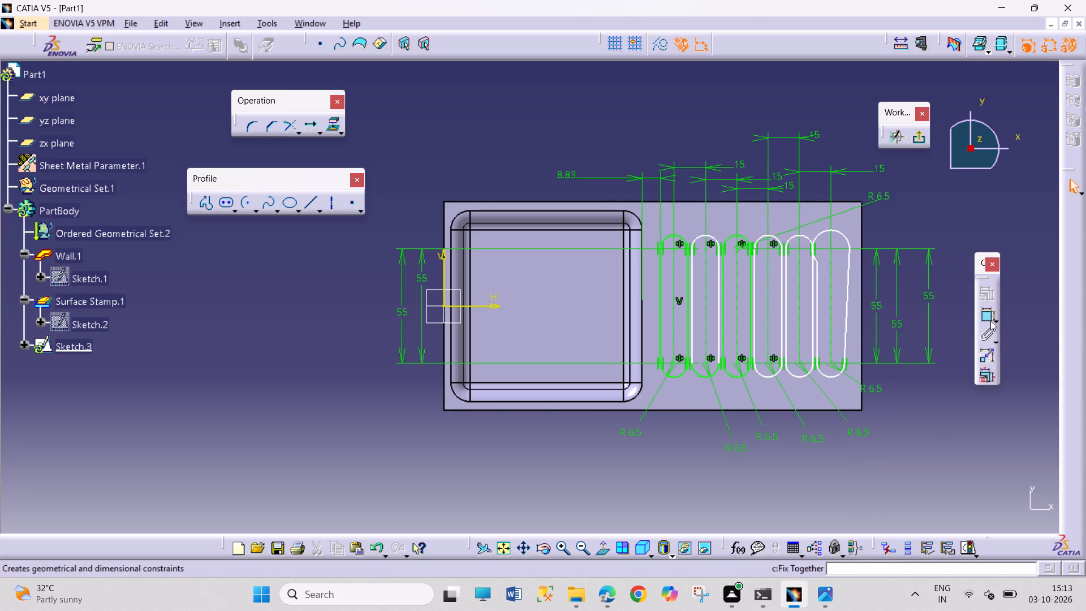
# Add a radius dimension to the sixth slot's upper arc and set it to 6.5 mm.
pyautogui.click(985, 315)
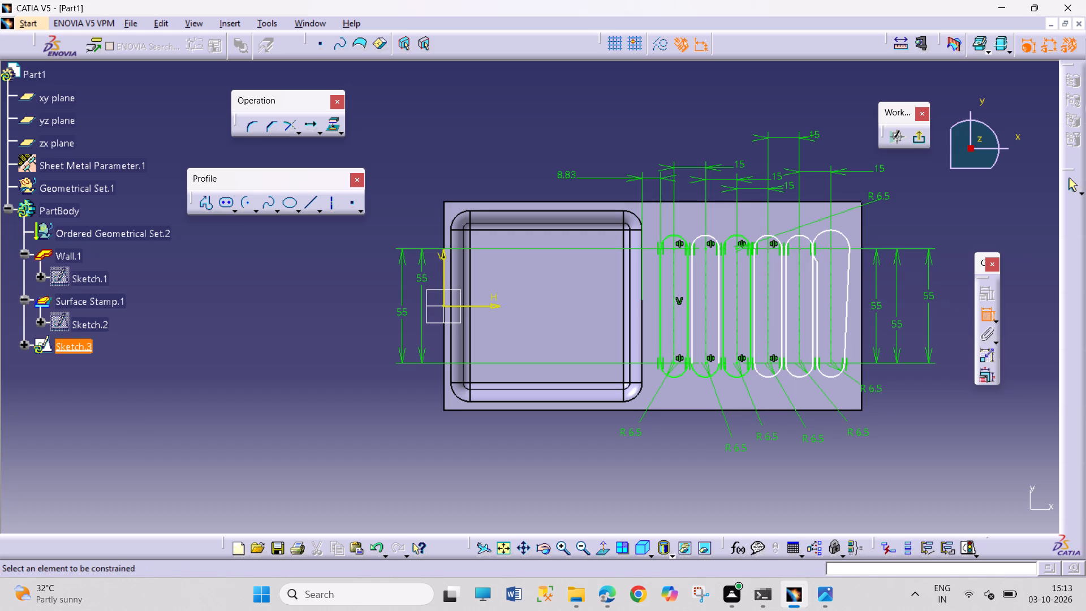
pyautogui.click(847, 237)
pyautogui.click(897, 224)
pyautogui.doubleClick(902, 220)
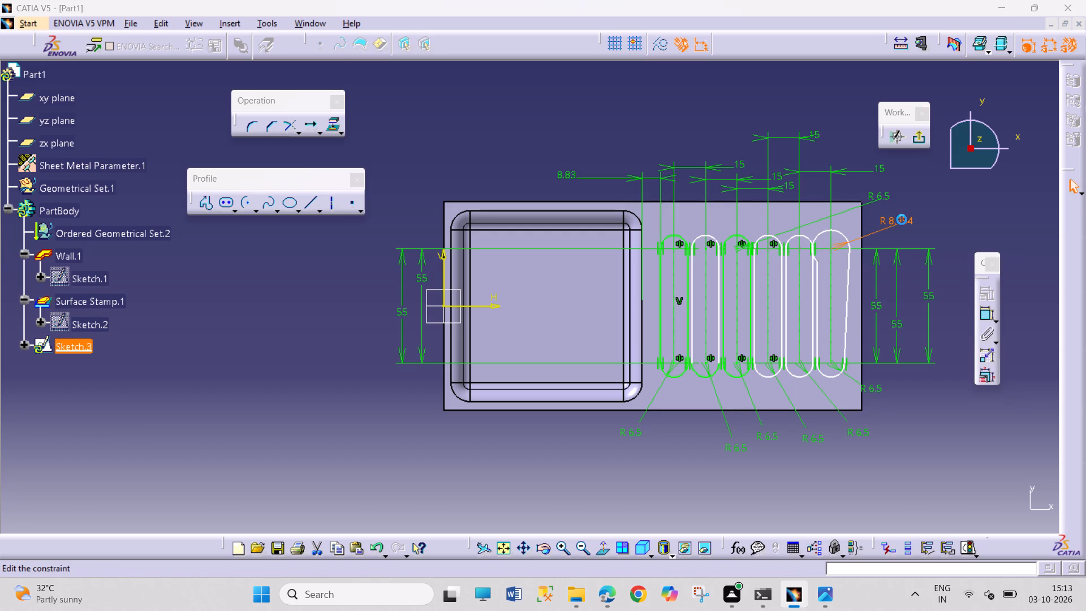
pyautogui.write('6.5')
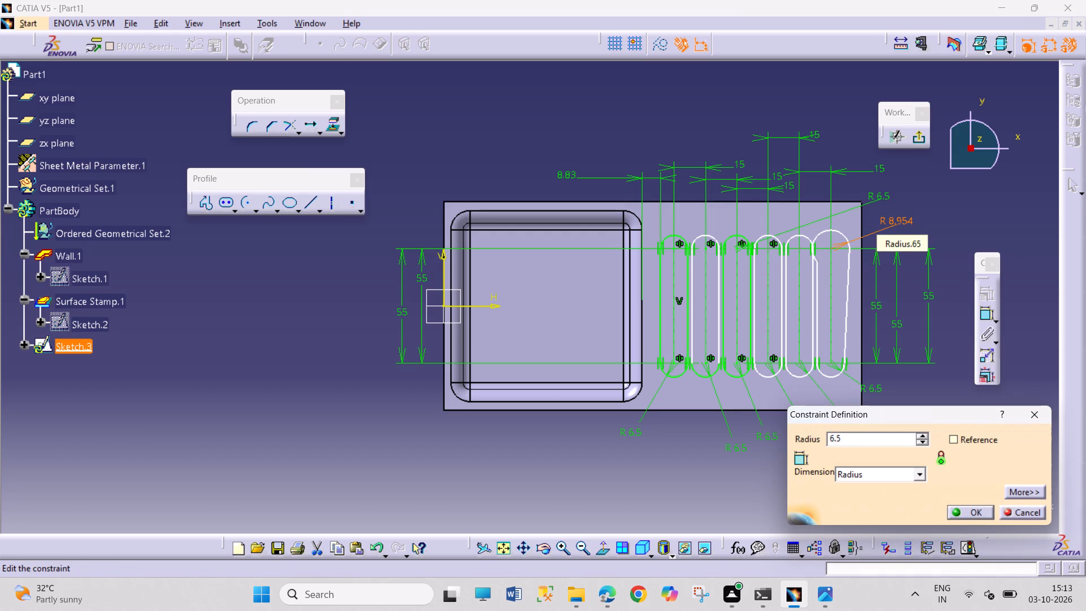
pyautogui.press('Return')
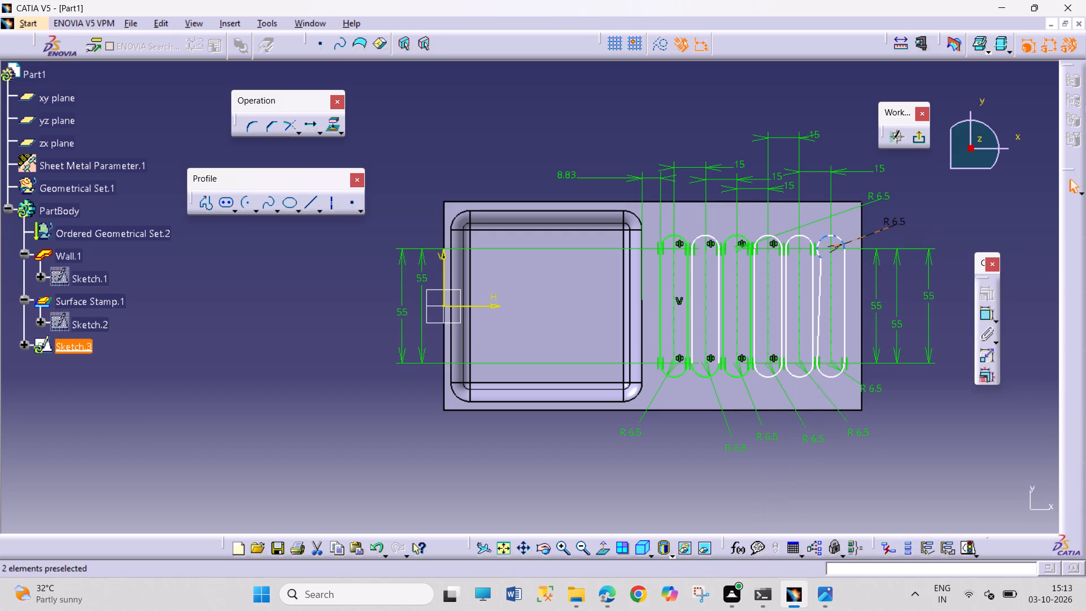
pyautogui.click(934, 216)
# Constrain the sixth slot's upper arc and its side line nearest the bowl with Tangency.
pyautogui.click(821, 270)
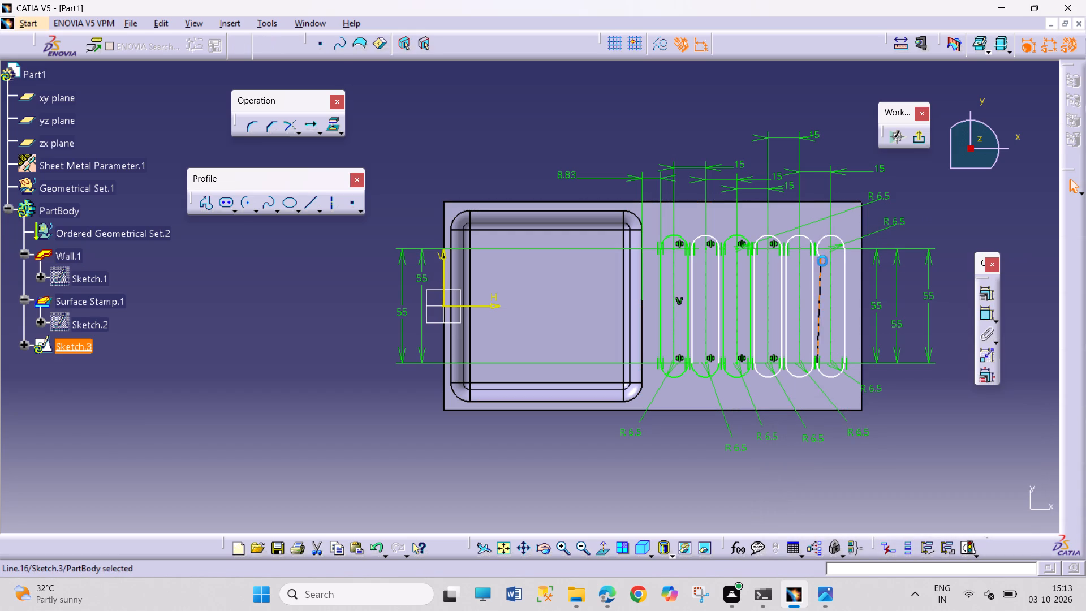
pyautogui.keyDown('ctrl'); pyautogui.click(819, 251); pyautogui.keyUp('ctrl')
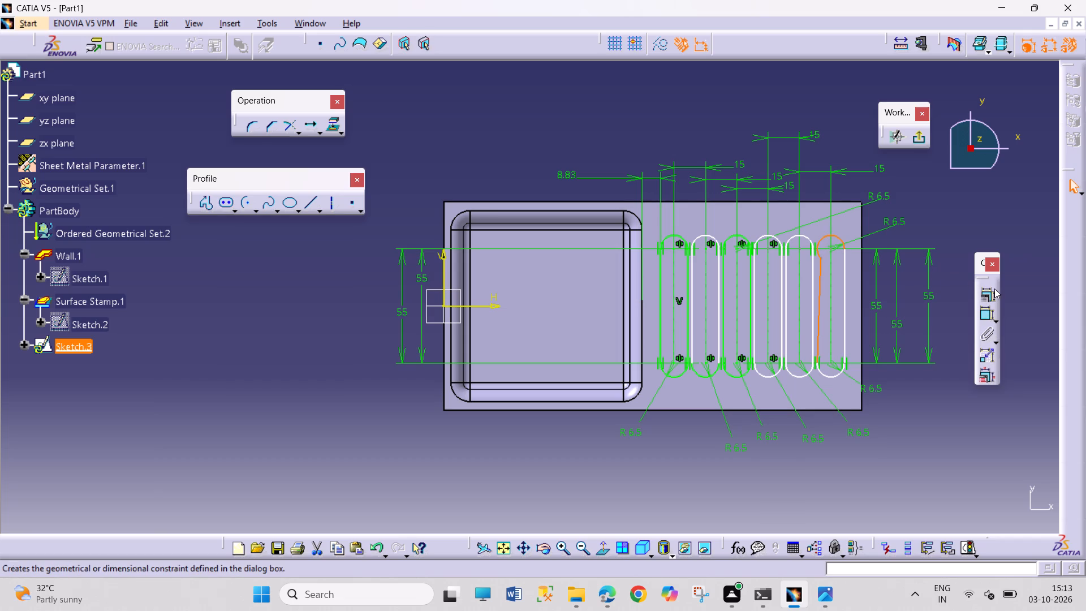
pyautogui.click(994, 289)
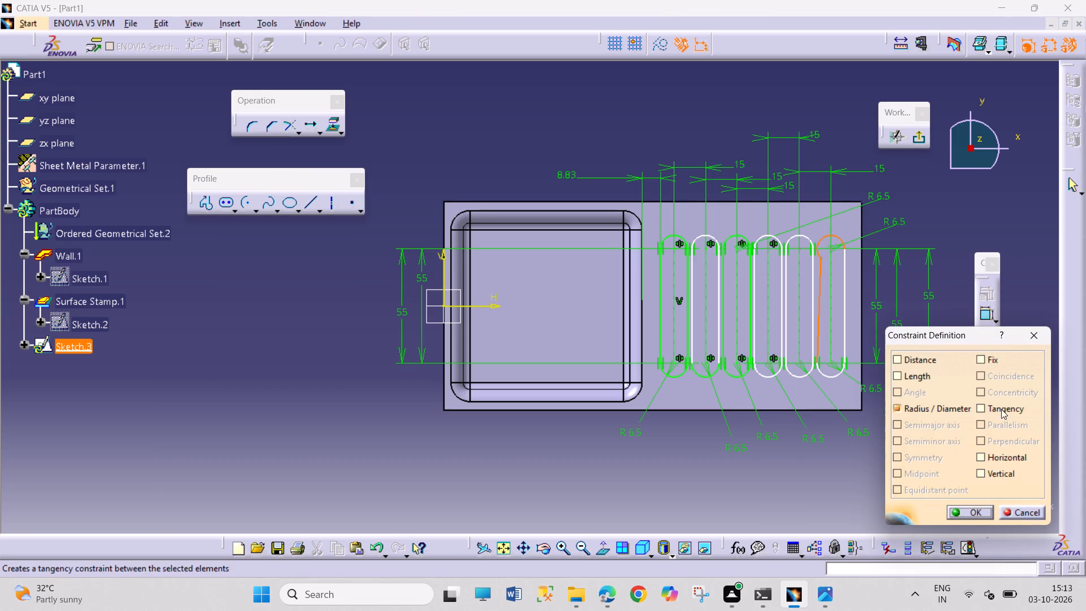
pyautogui.click(1000, 406)
pyautogui.click(990, 511)
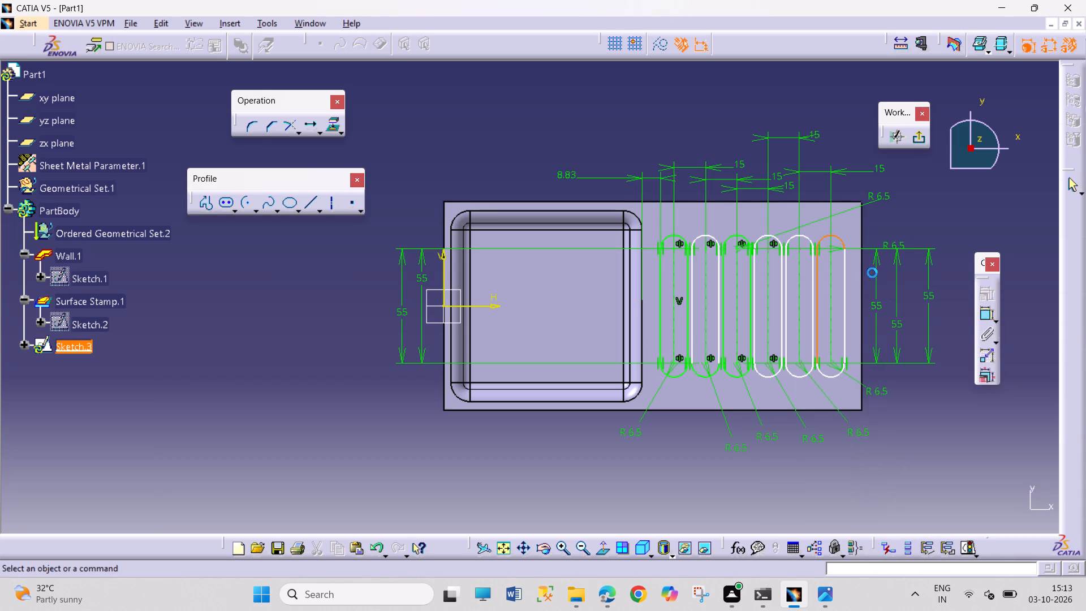
# Constrain the sixth slot's upper arc and its side line farthest from the bowl with Tangency.
pyautogui.click(846, 243)
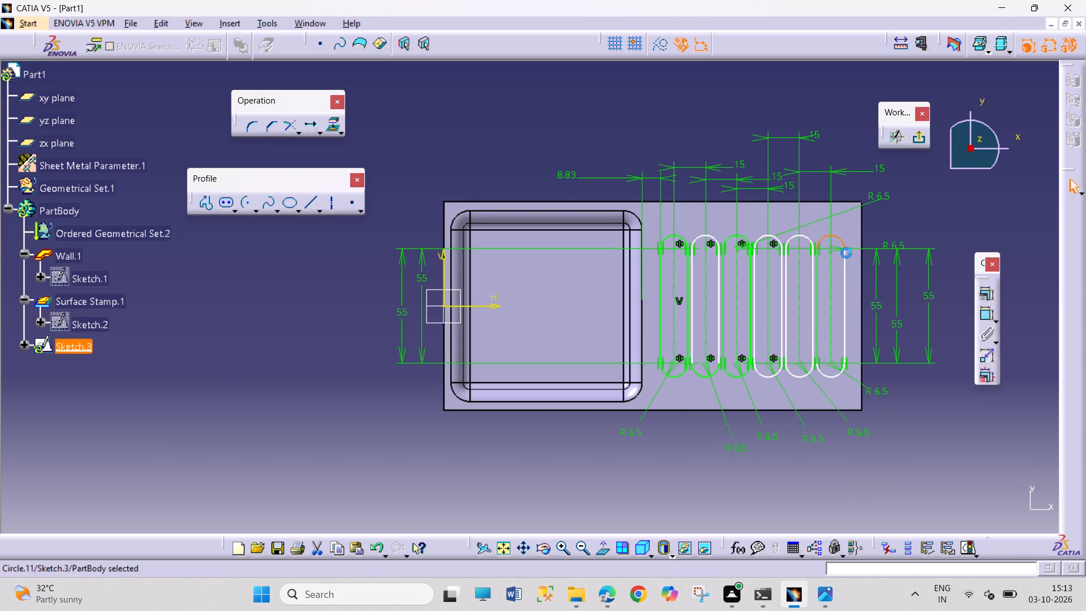
pyautogui.keyDown('ctrl'); pyautogui.click(846, 263); pyautogui.keyUp('ctrl')
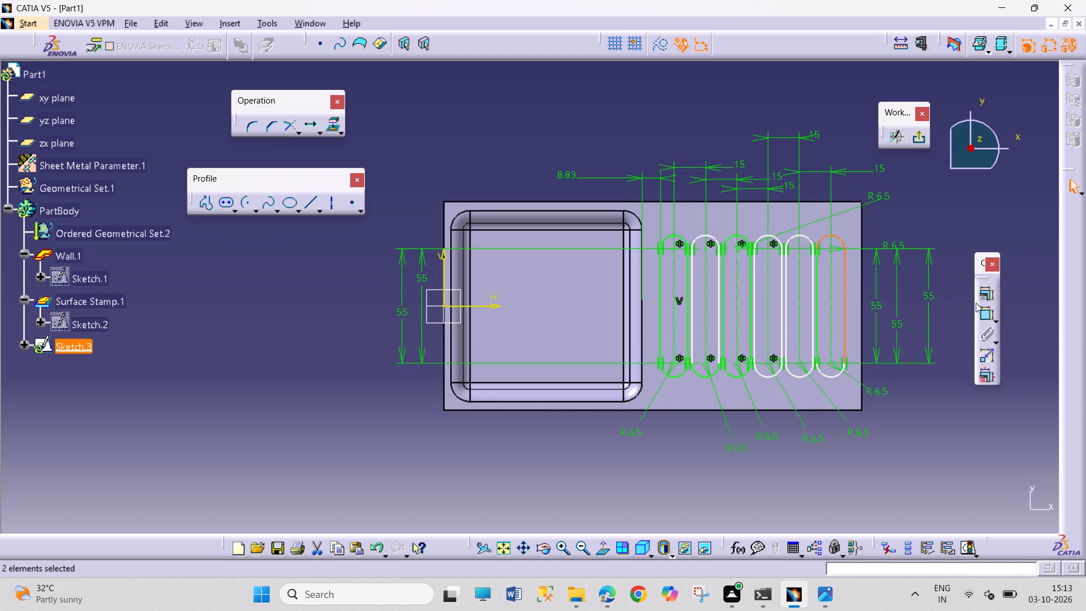
pyautogui.click(990, 295)
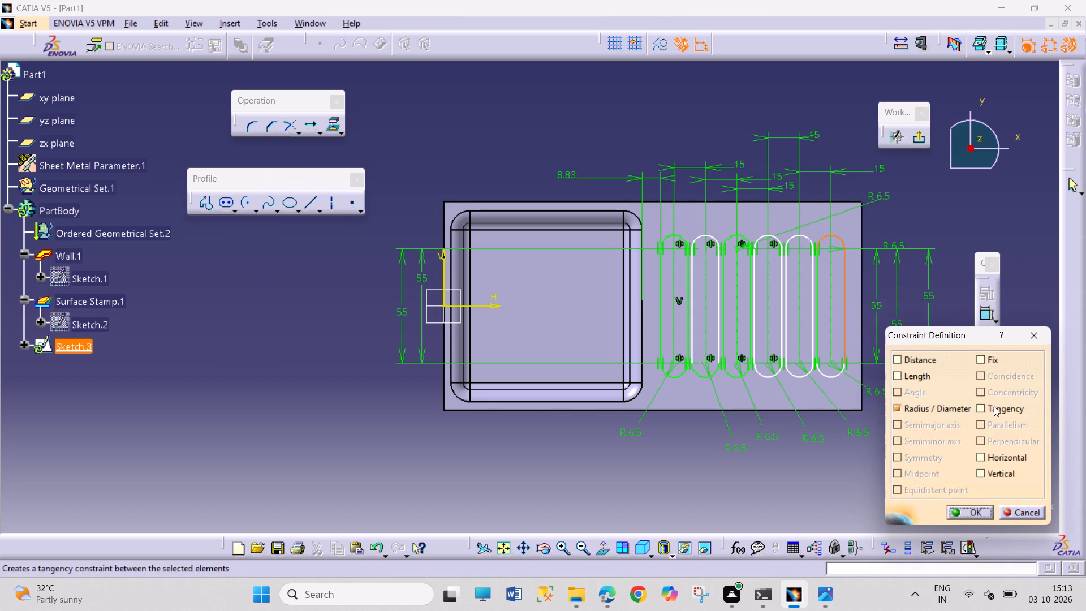
pyautogui.click(992, 408)
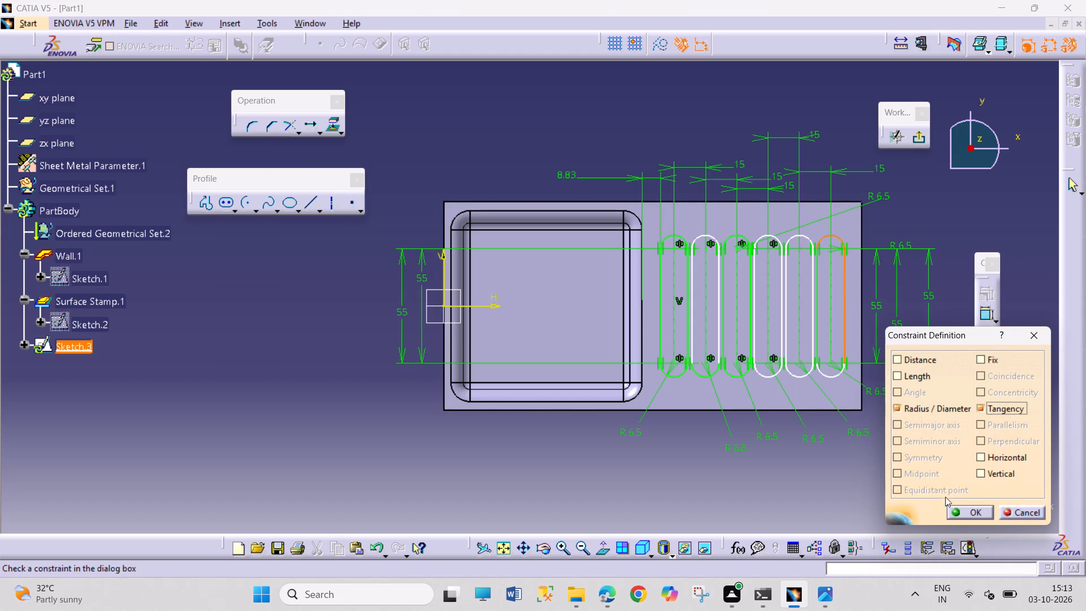
pyautogui.click(951, 509)
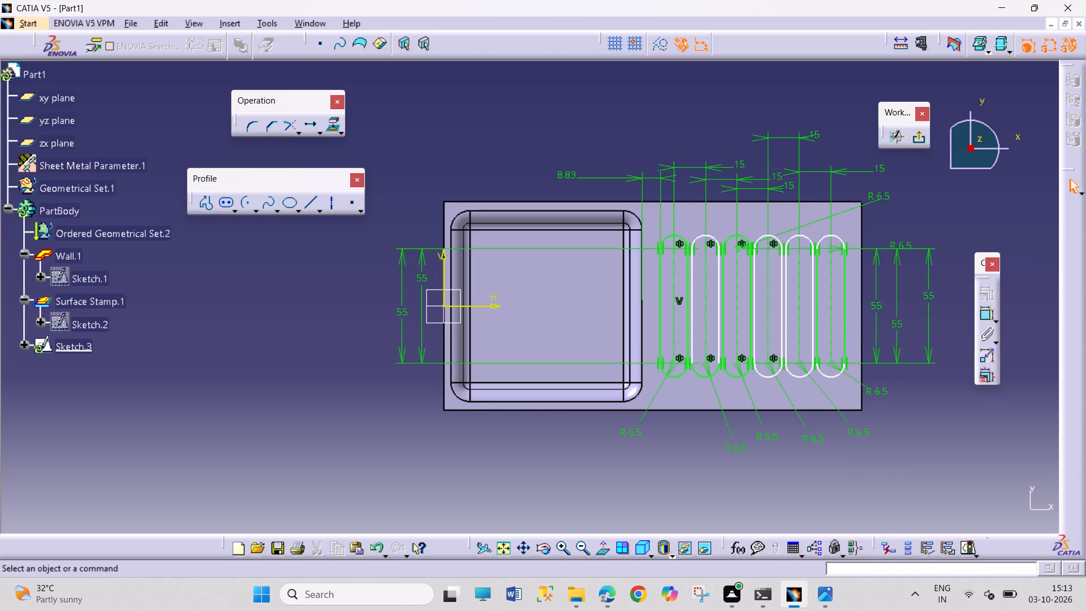
pyautogui.click(940, 488)
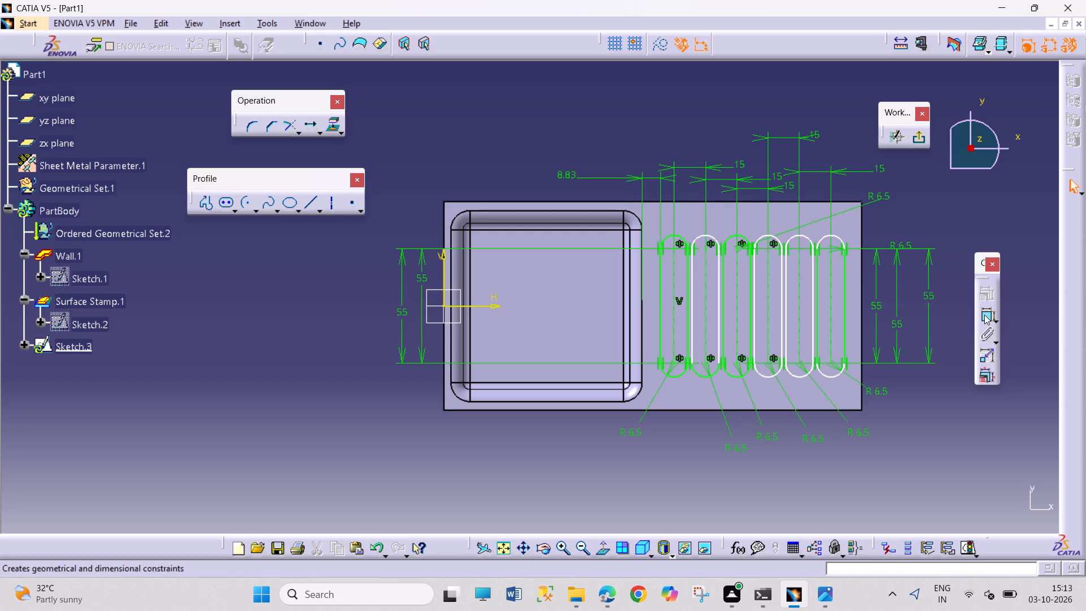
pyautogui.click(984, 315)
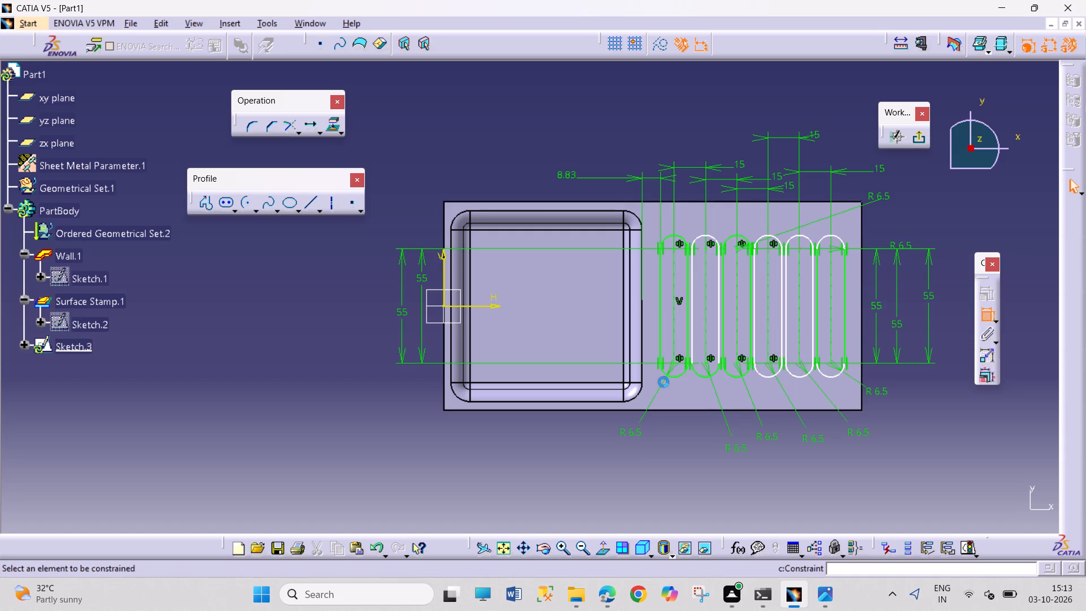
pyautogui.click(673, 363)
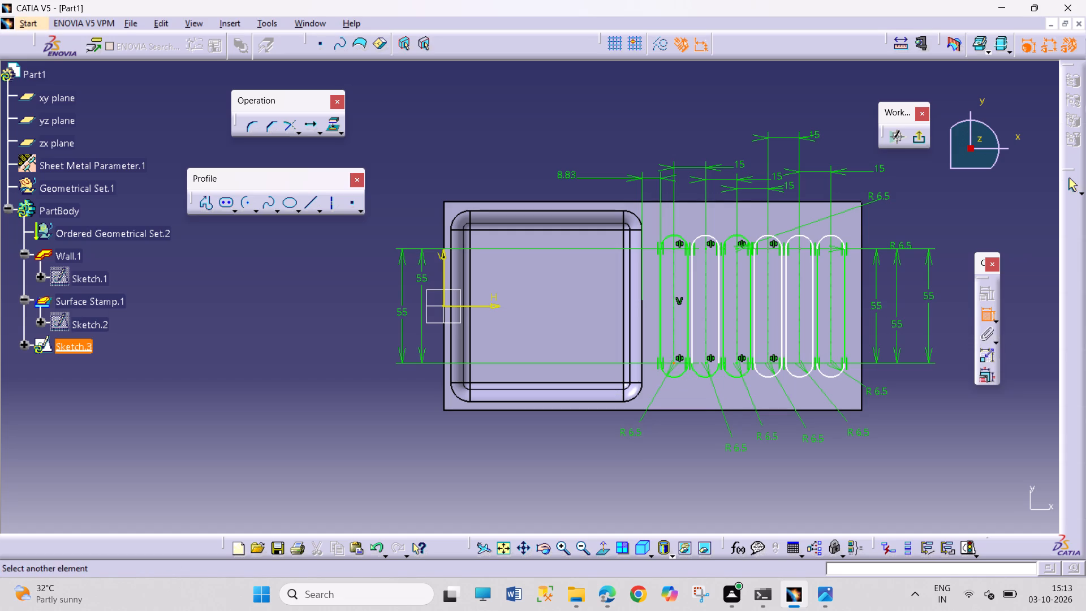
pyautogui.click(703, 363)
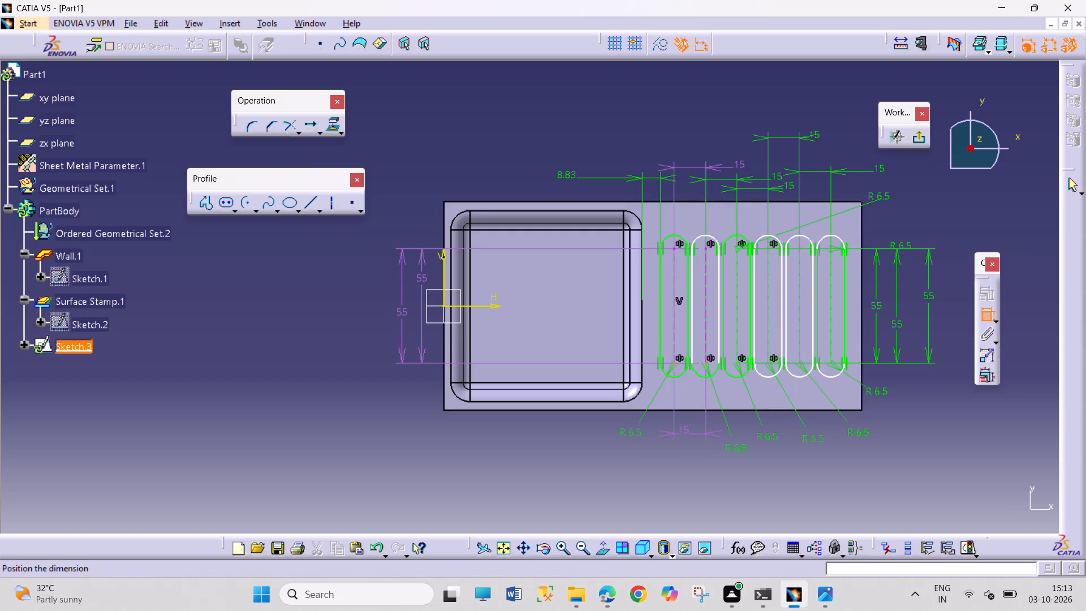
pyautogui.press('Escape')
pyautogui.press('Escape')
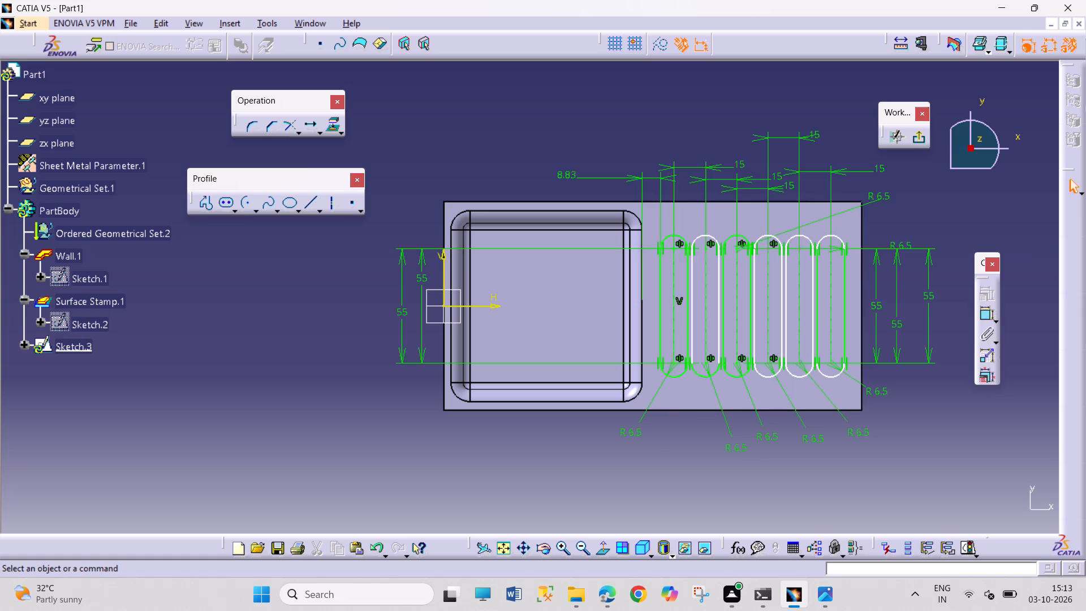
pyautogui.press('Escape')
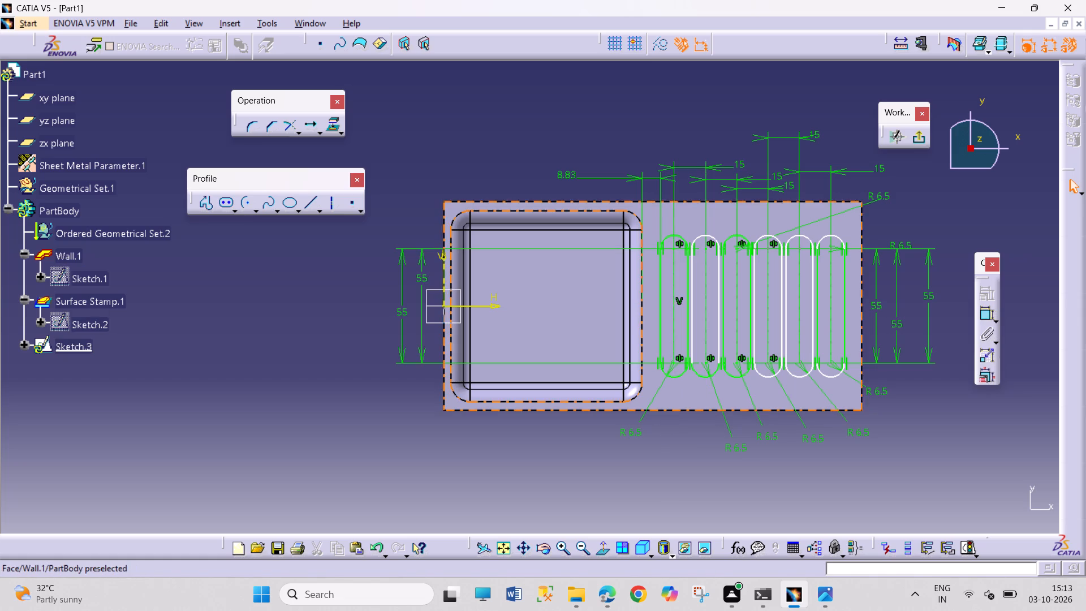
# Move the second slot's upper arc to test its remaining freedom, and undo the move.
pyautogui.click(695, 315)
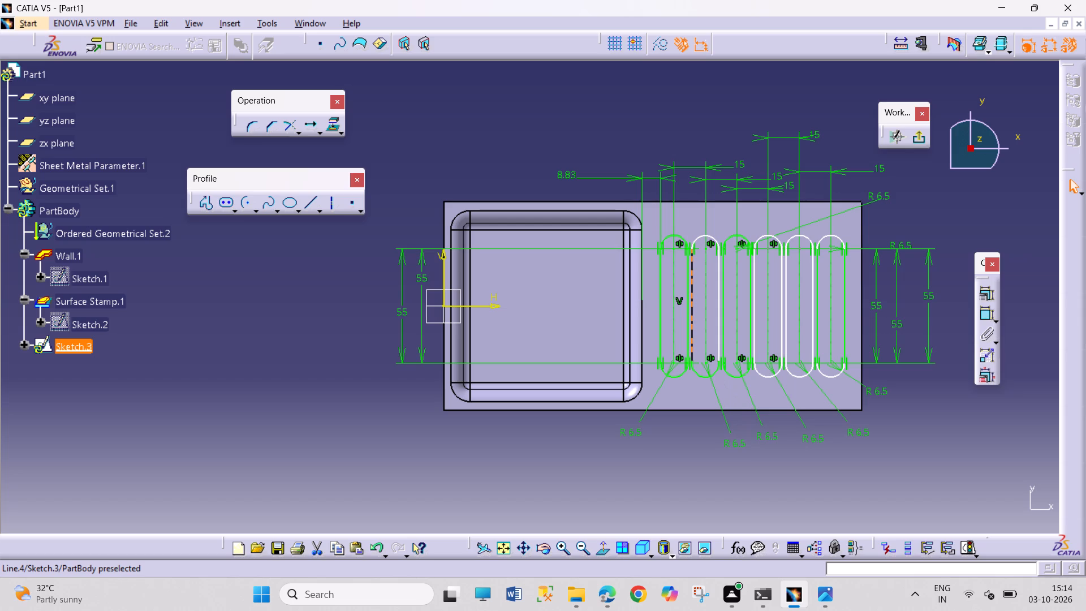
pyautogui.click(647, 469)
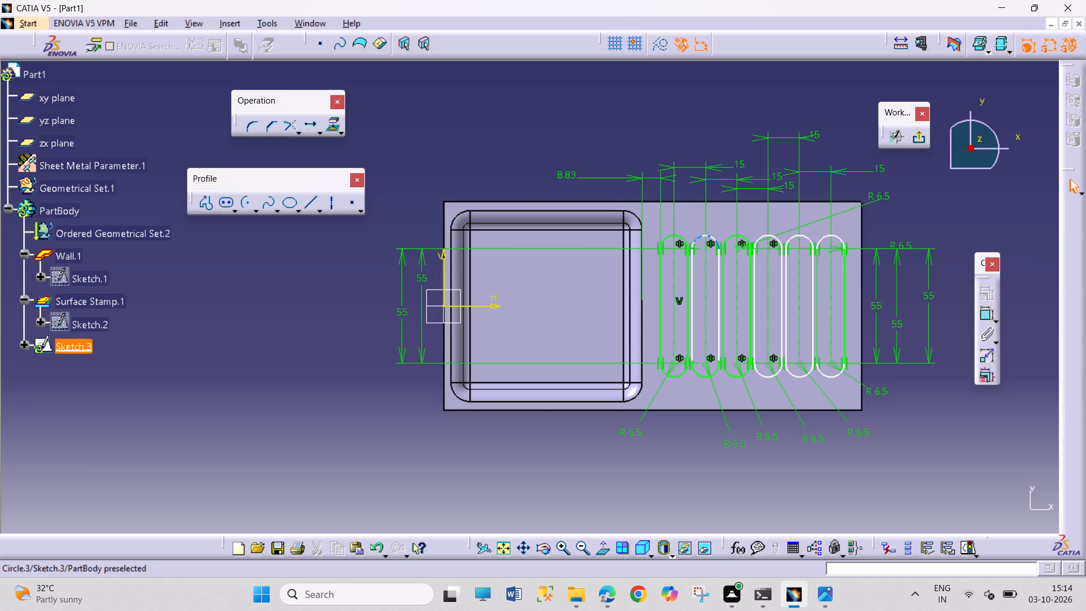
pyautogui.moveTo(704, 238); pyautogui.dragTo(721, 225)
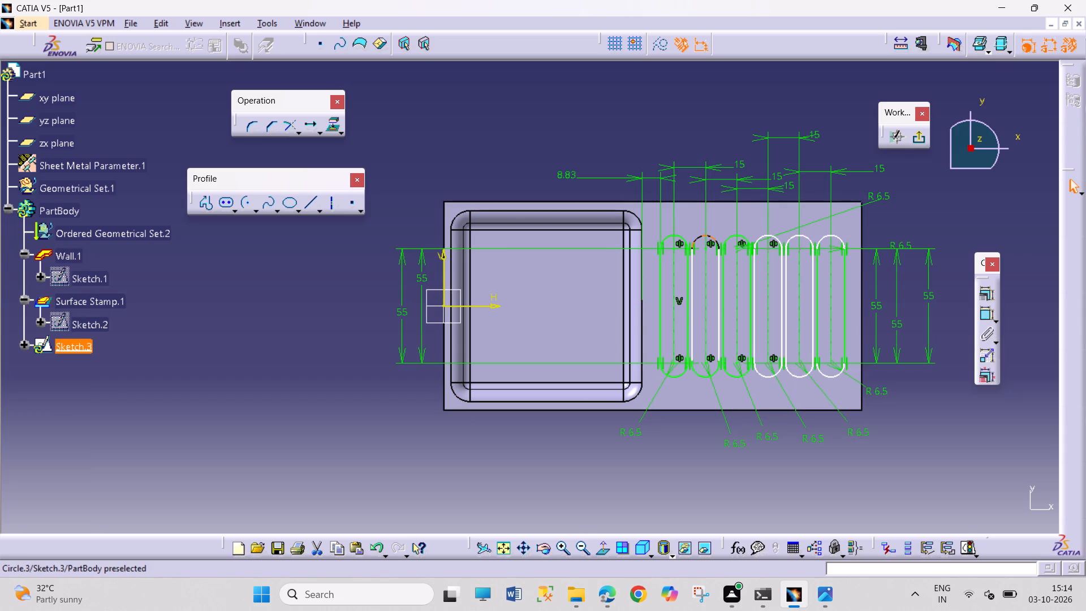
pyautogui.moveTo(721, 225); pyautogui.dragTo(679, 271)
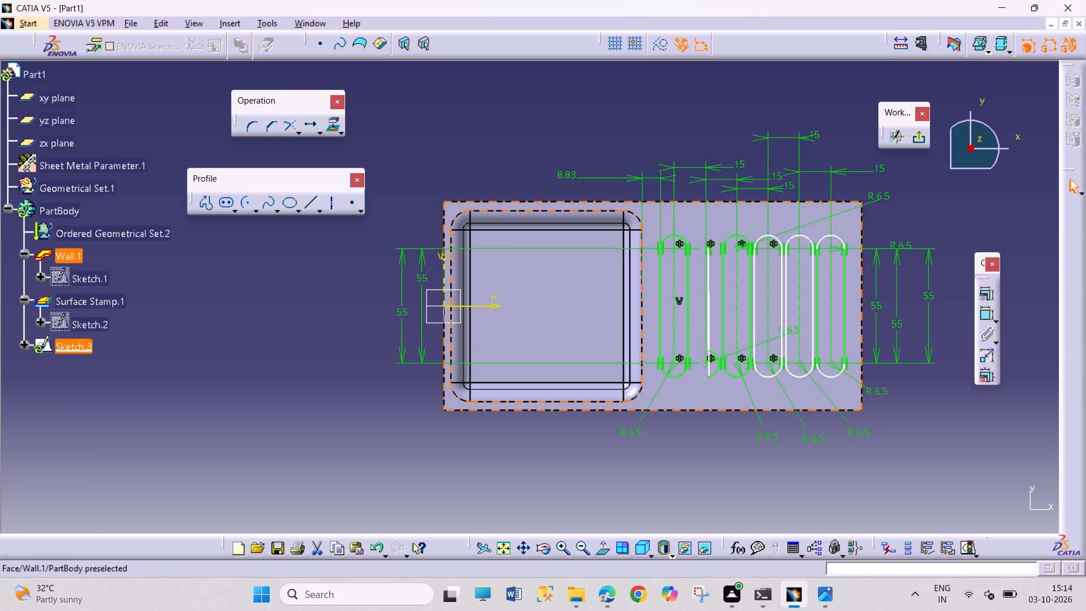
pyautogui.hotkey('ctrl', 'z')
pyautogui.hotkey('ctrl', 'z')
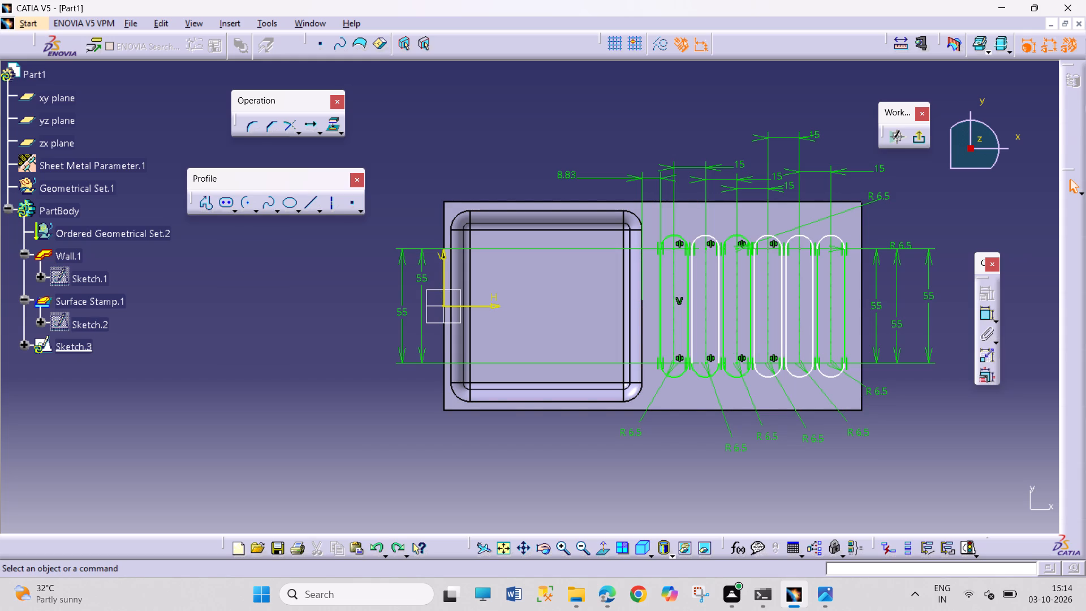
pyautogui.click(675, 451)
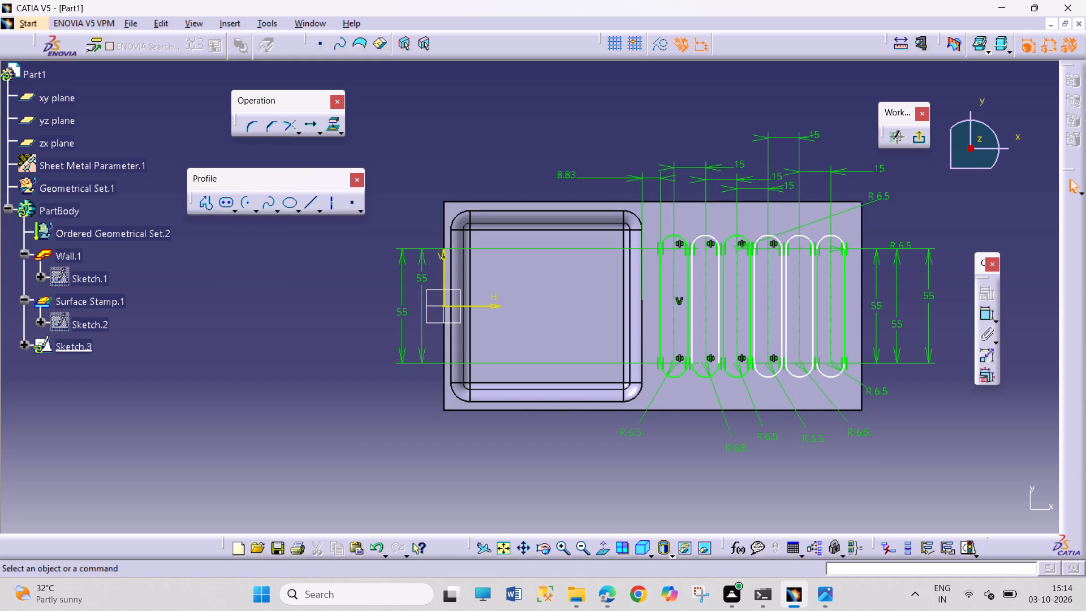
# Dimension the gap between the facing side lines of the first and second slots, placing the dimension below the plate.
pyautogui.click(985, 319)
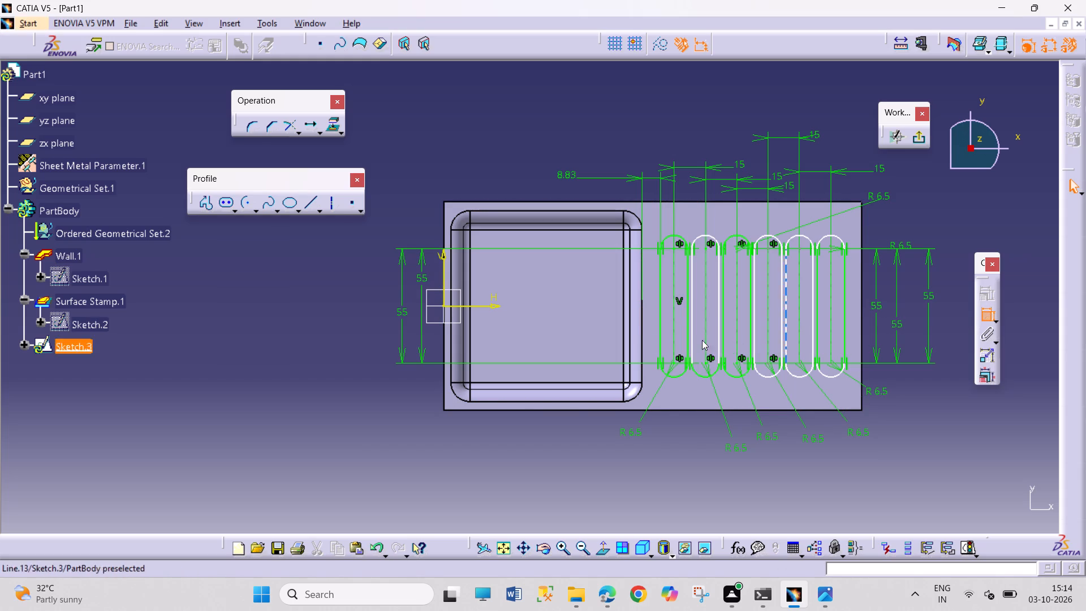
pyautogui.click(694, 343)
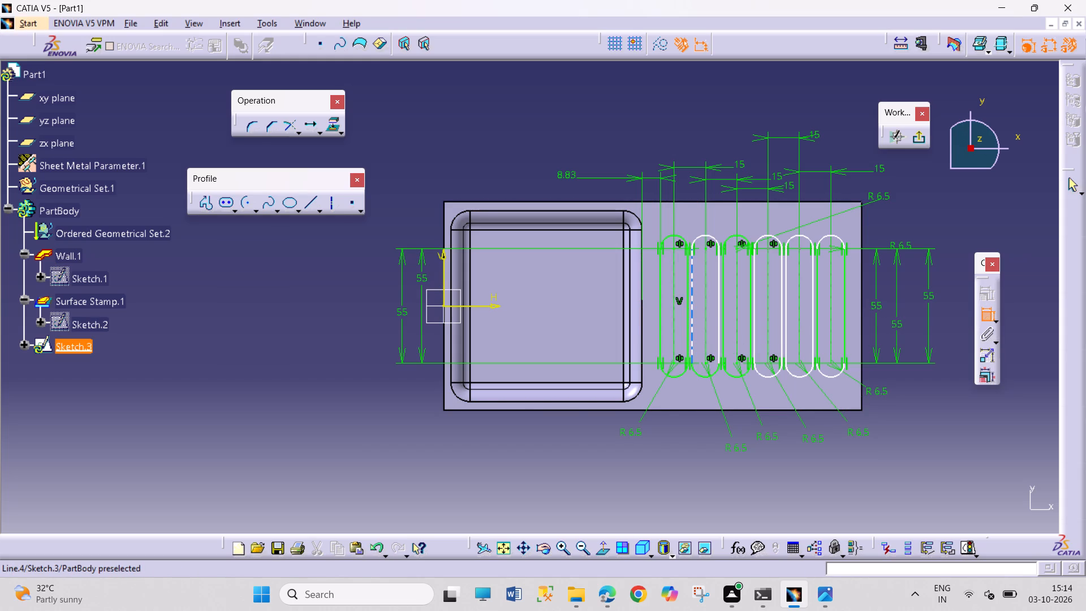
pyautogui.click(687, 344)
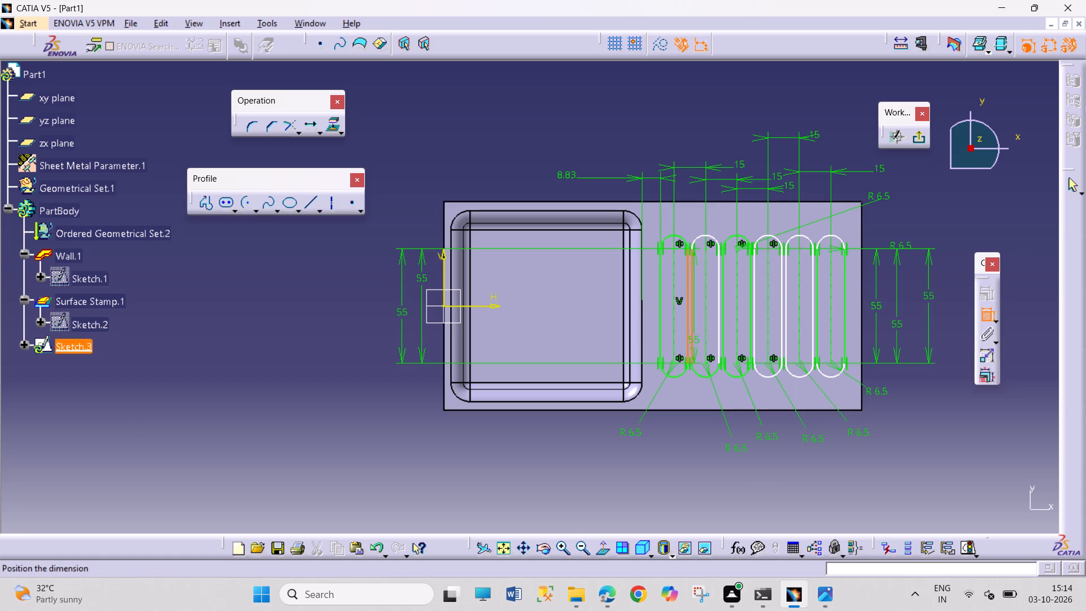
pyautogui.click(671, 441)
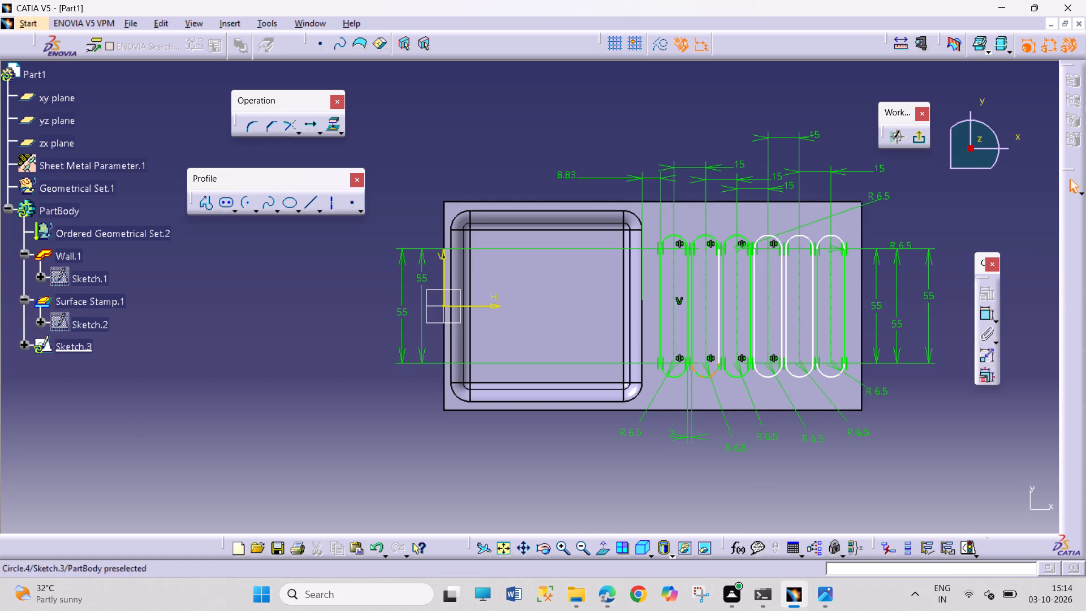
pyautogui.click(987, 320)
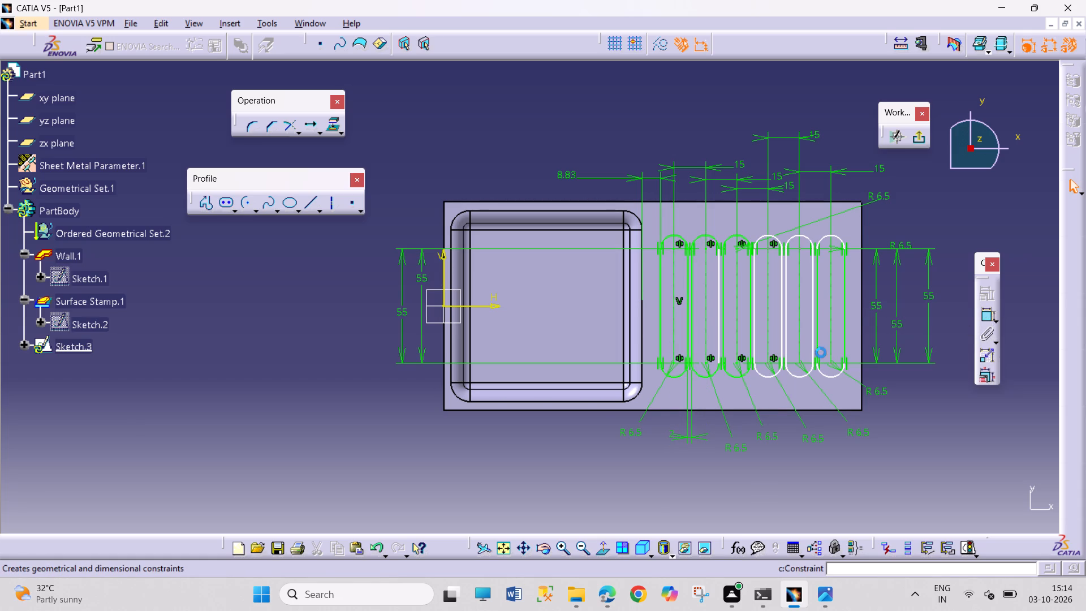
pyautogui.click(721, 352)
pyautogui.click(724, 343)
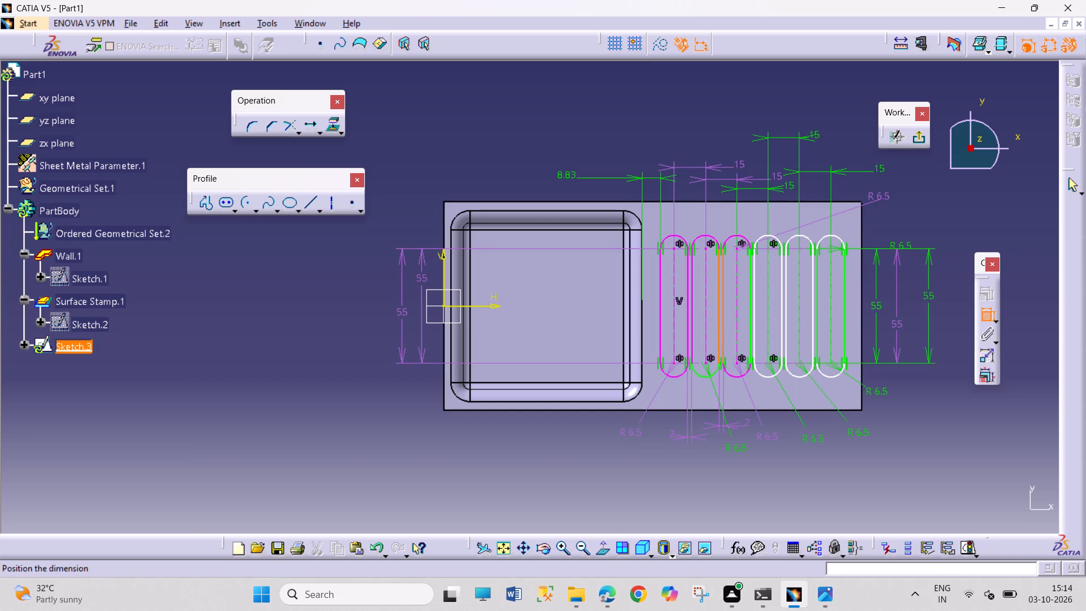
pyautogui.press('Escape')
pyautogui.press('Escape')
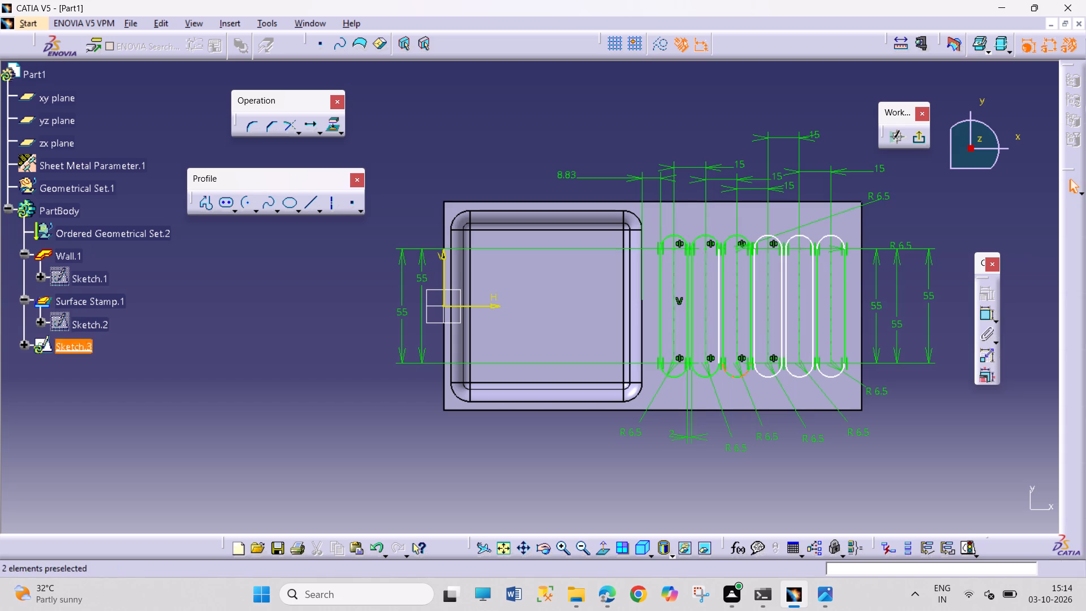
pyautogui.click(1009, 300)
# Dimension the gap between the second and third slots at the upper ends of their facing sides.
pyautogui.click(987, 319)
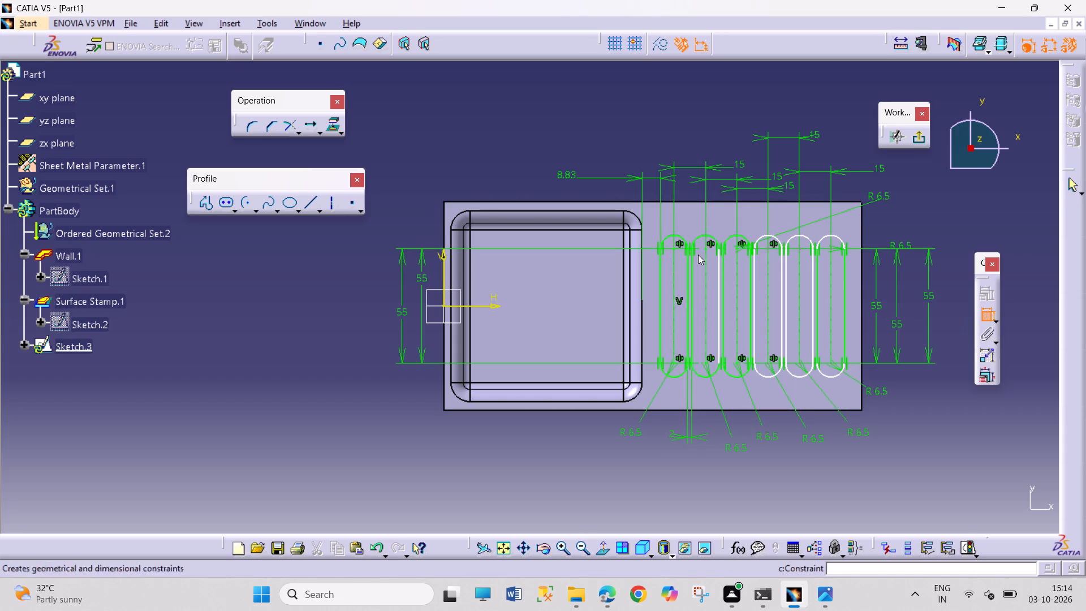
pyautogui.click(719, 250)
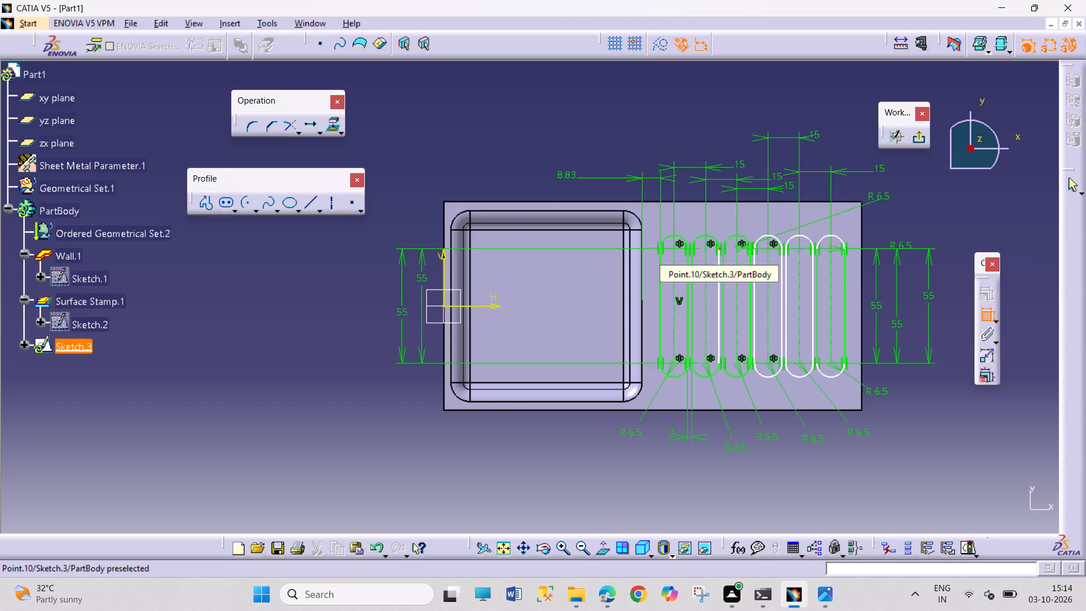
pyautogui.click(725, 250)
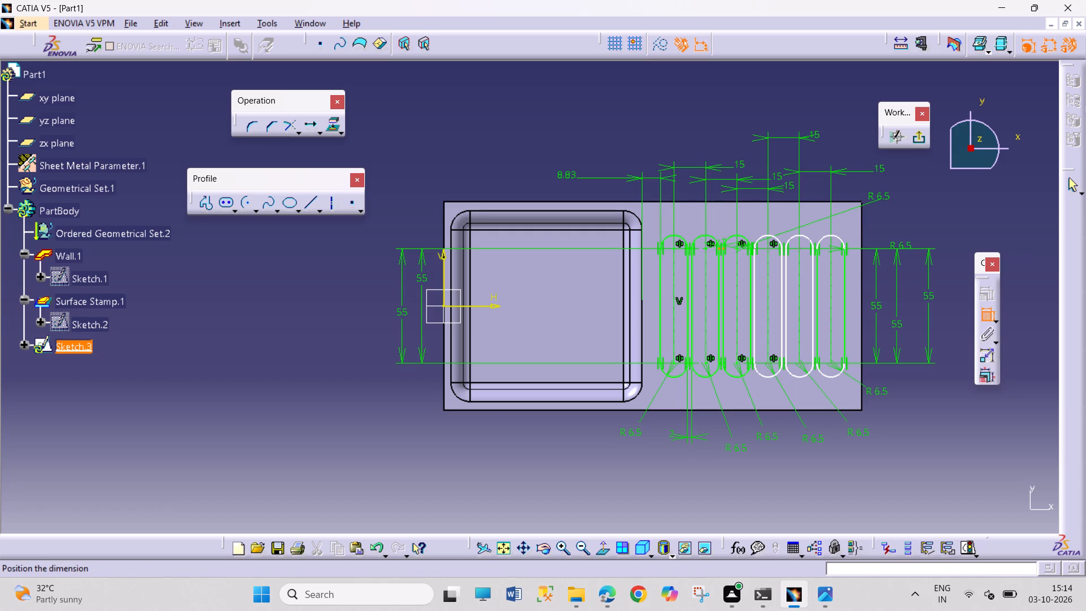
pyautogui.click(757, 198)
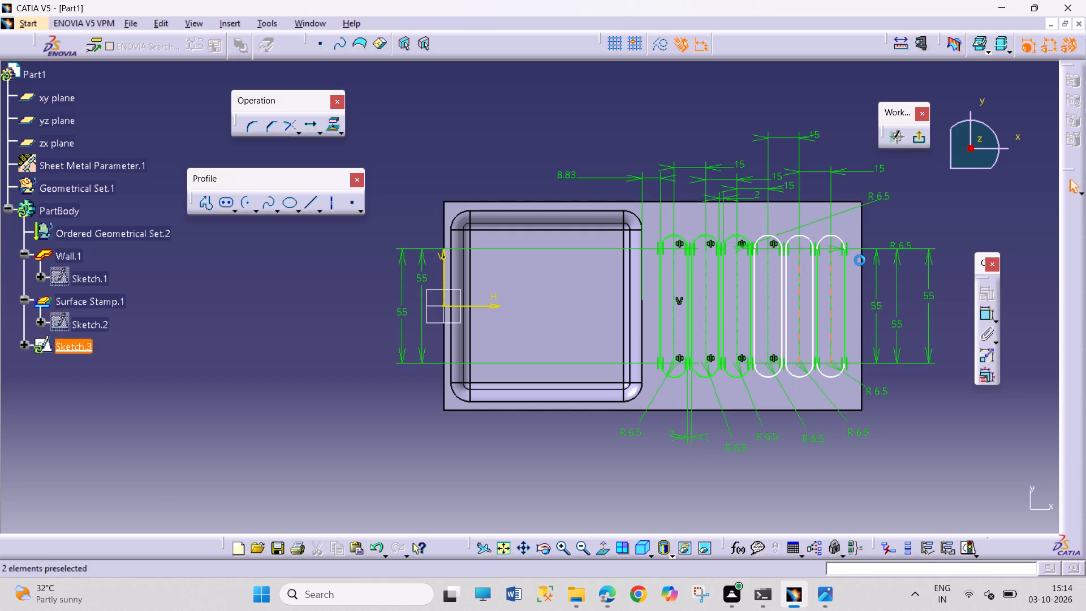
# Dimension the gap between the facing side lines of the third and fourth slots, placing the dimension above the plate.
pyautogui.click(989, 312)
pyautogui.click(753, 267)
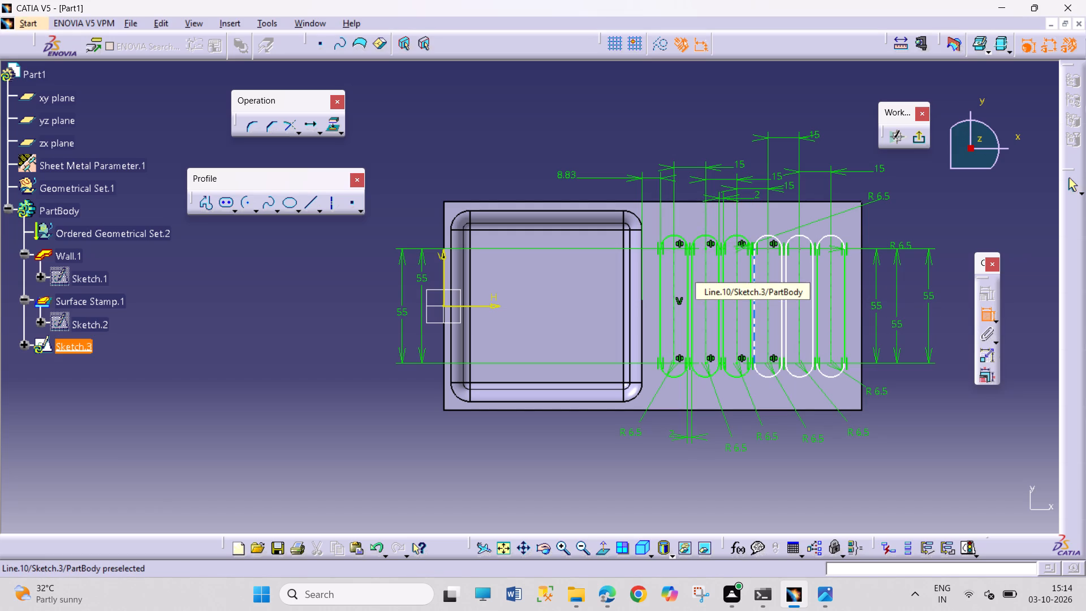
pyautogui.click(750, 283)
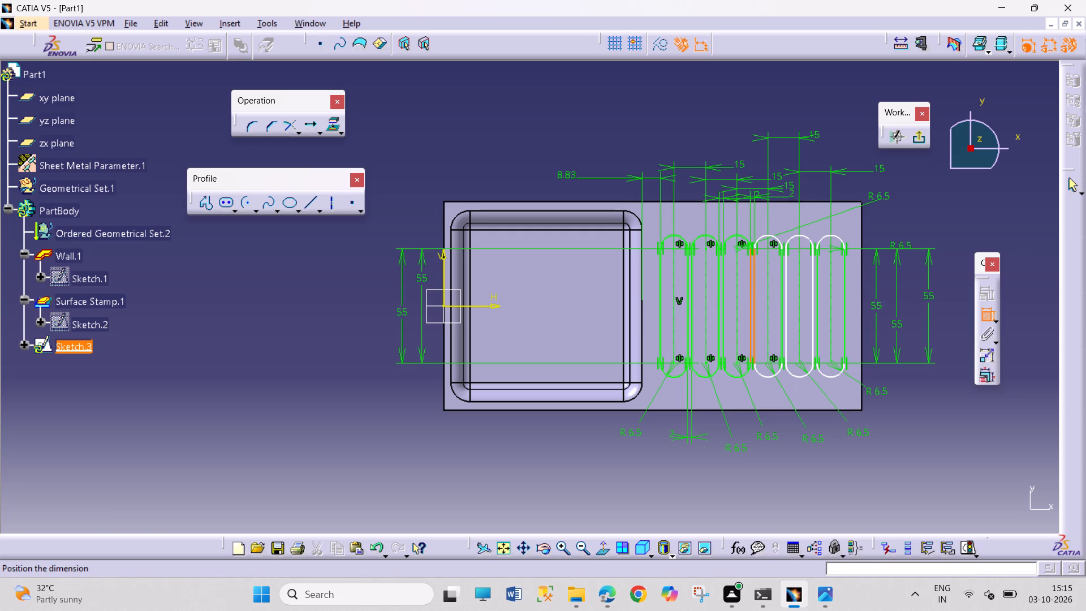
pyautogui.click(777, 110)
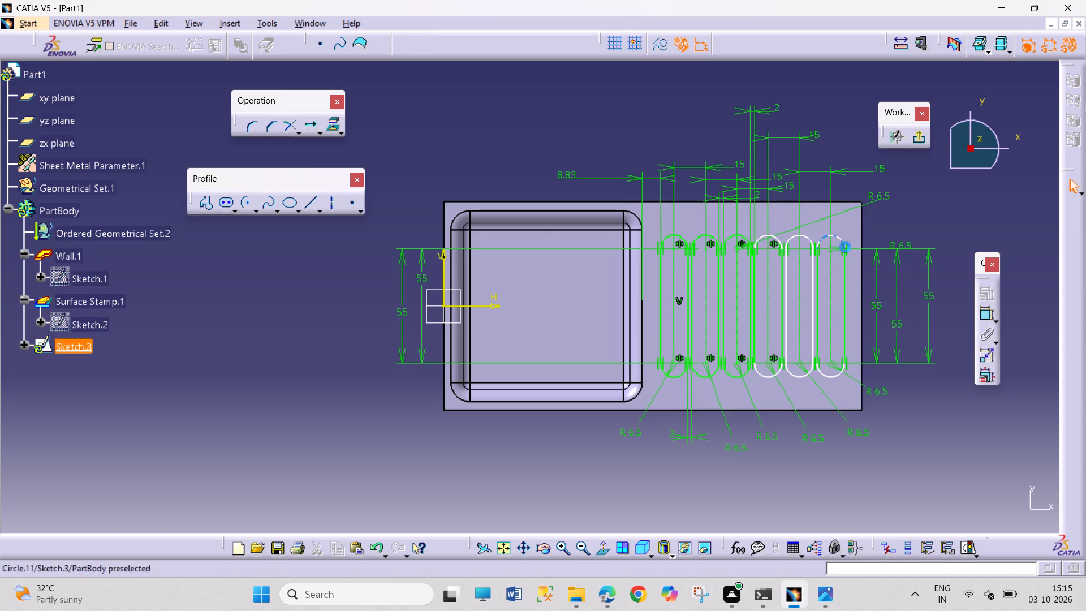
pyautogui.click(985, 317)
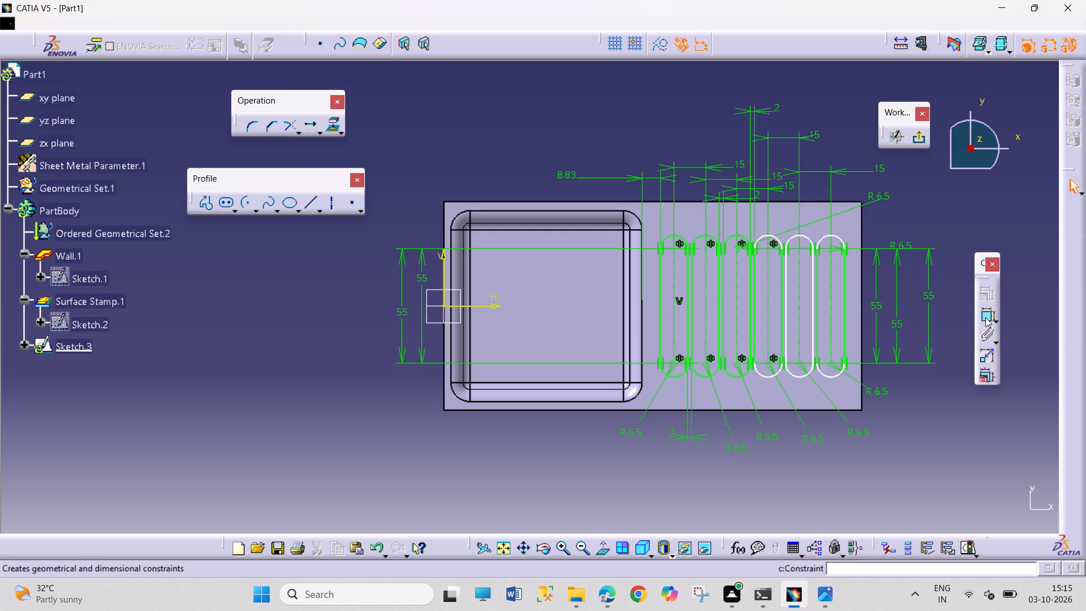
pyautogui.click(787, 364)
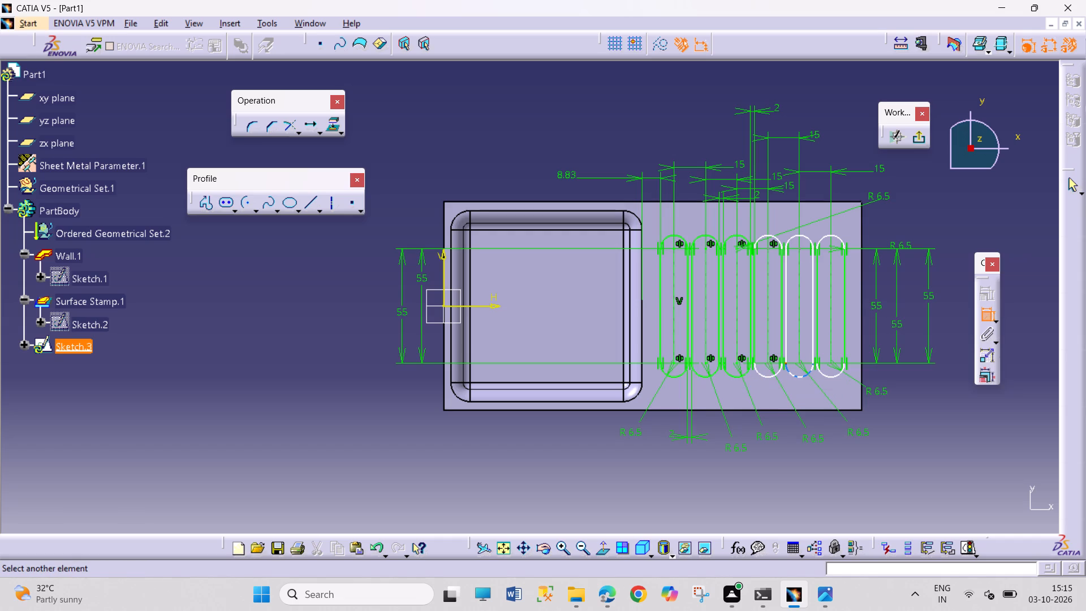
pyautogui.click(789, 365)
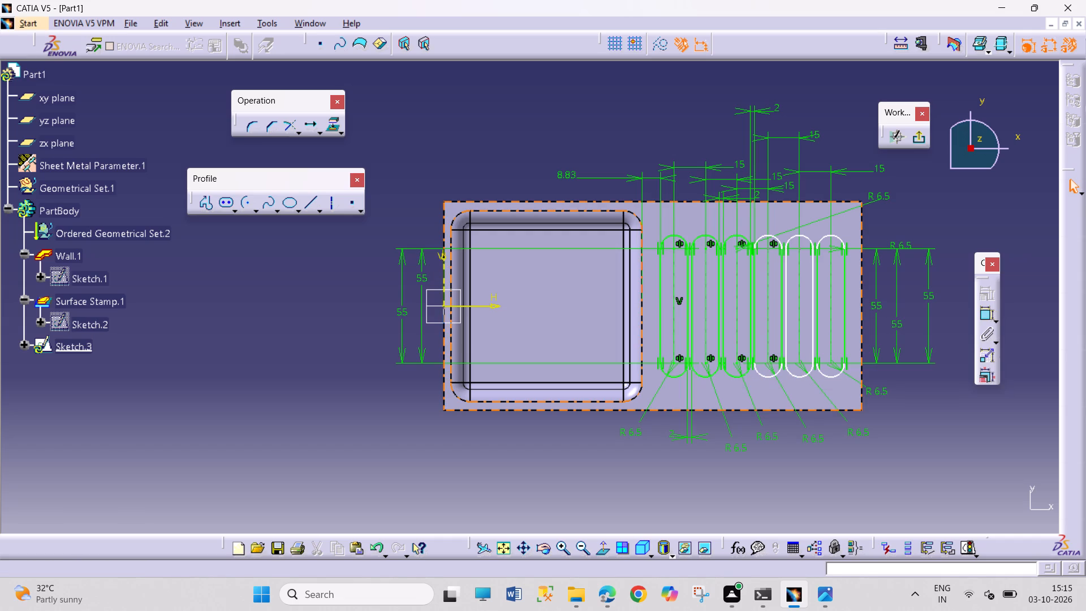
# Dimension the gap between the fourth and fifth slots at the lower ends of their facing sides, placing it below the plate.
pyautogui.click(994, 315)
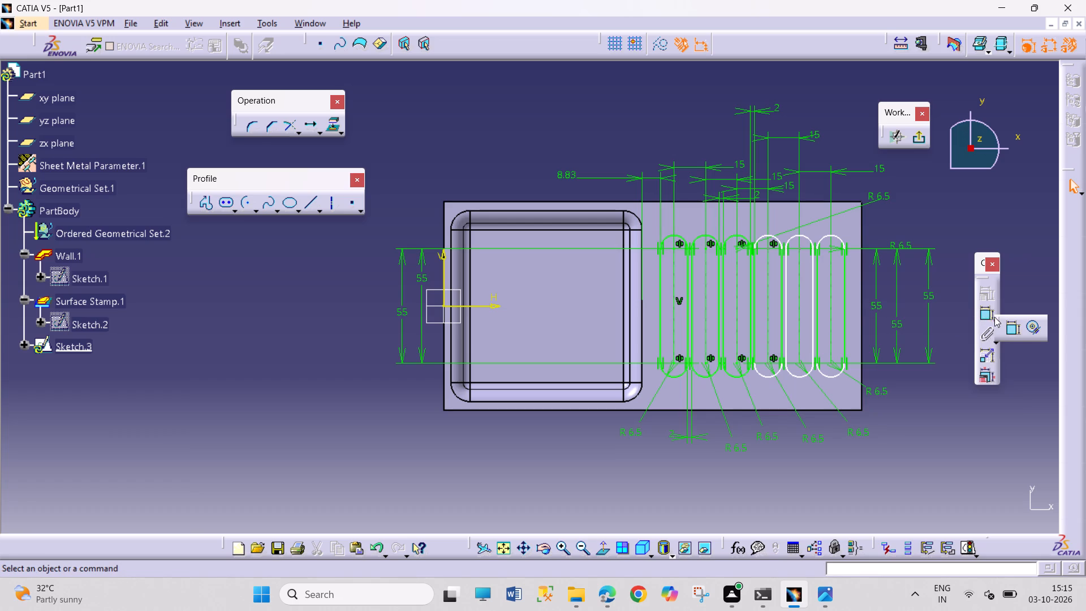
pyautogui.click(1015, 325)
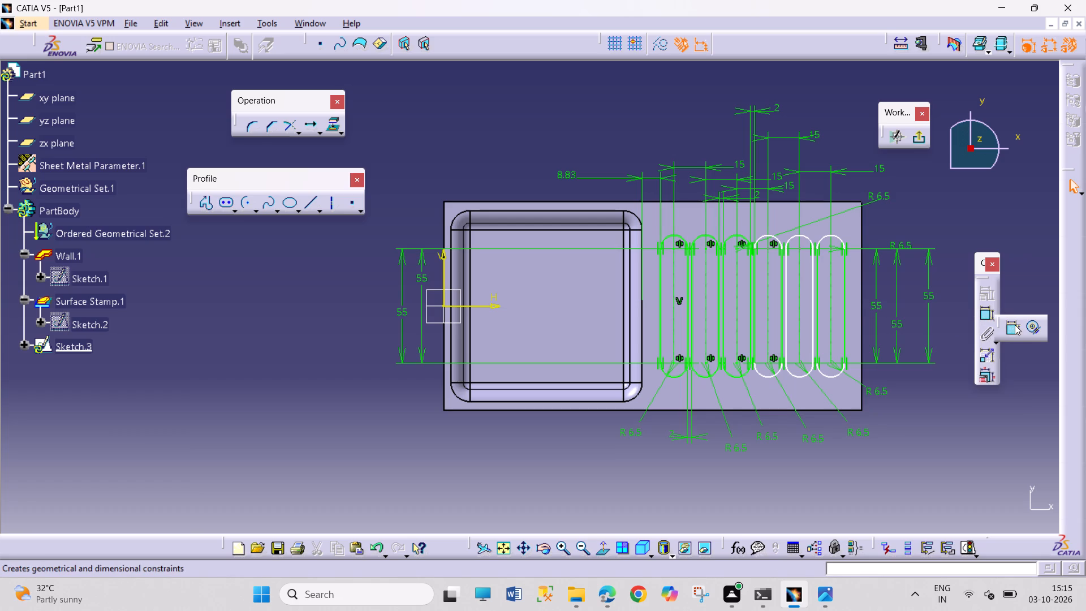
pyautogui.click(787, 362)
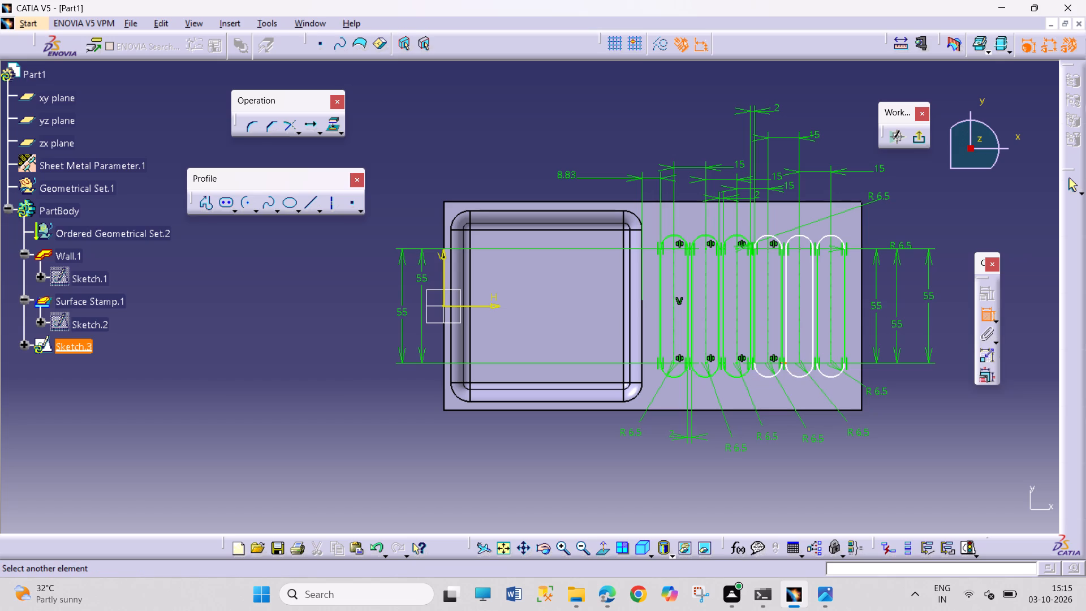
pyautogui.click(782, 362)
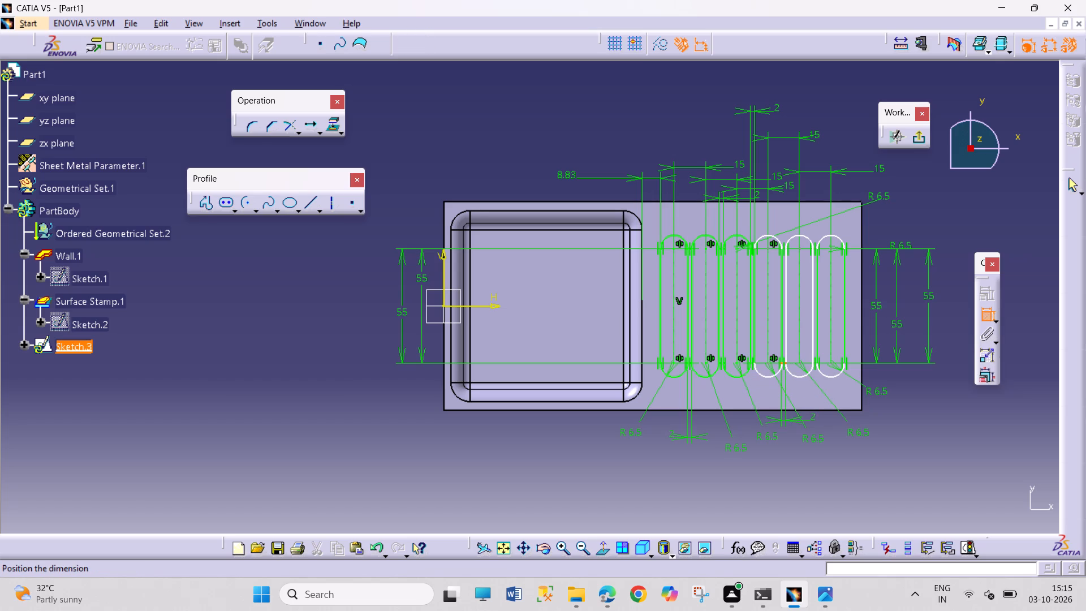
pyautogui.click(816, 424)
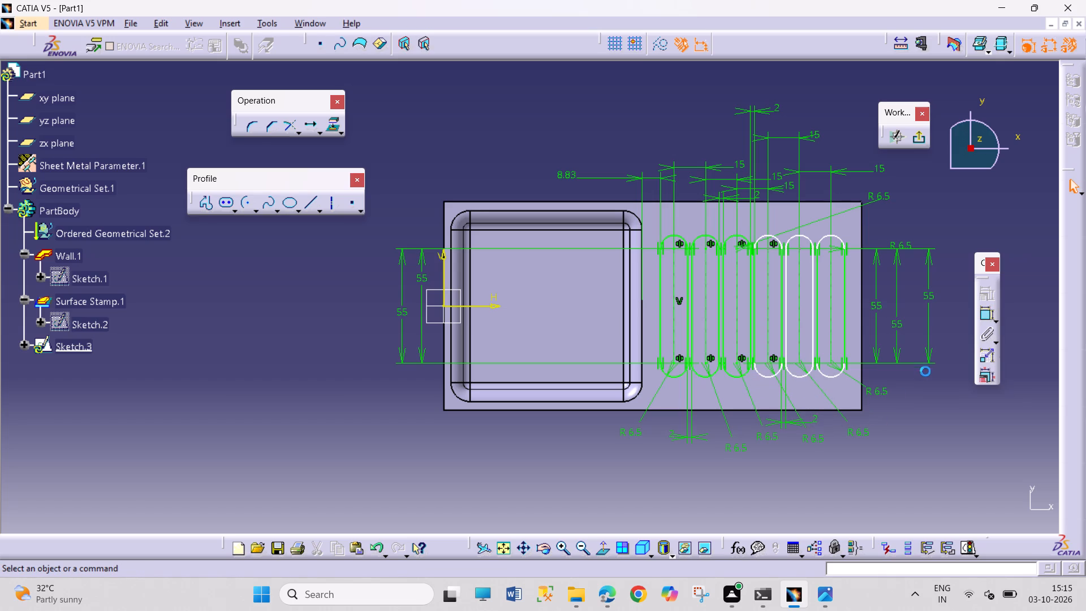
# Dimension the gap between the fifth and sixth slots at the lower ends of their facing sides, placing it below the plate.
pyautogui.click(983, 316)
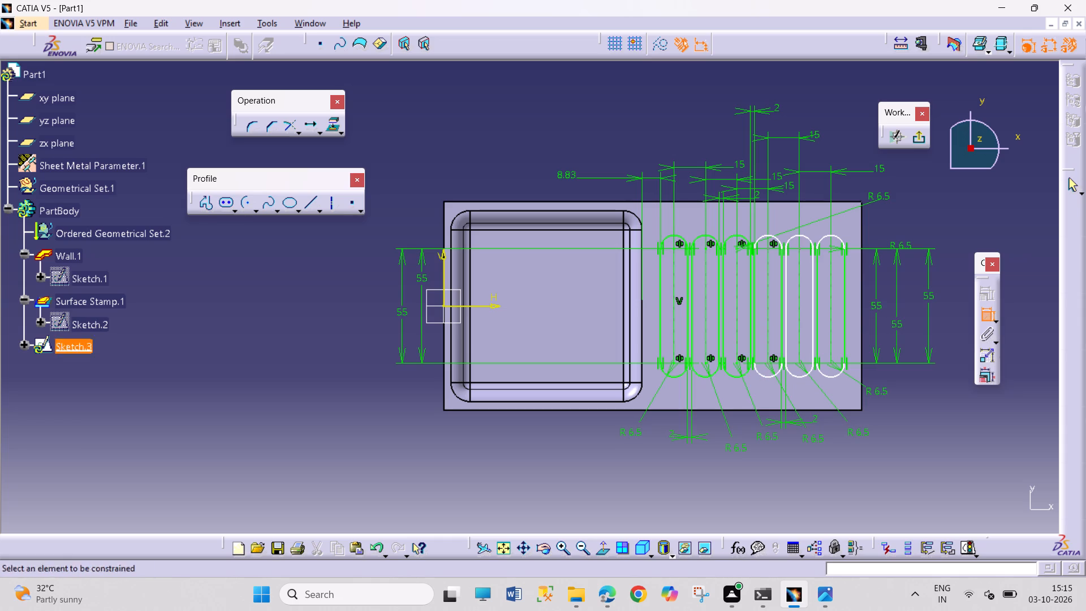
pyautogui.click(813, 365)
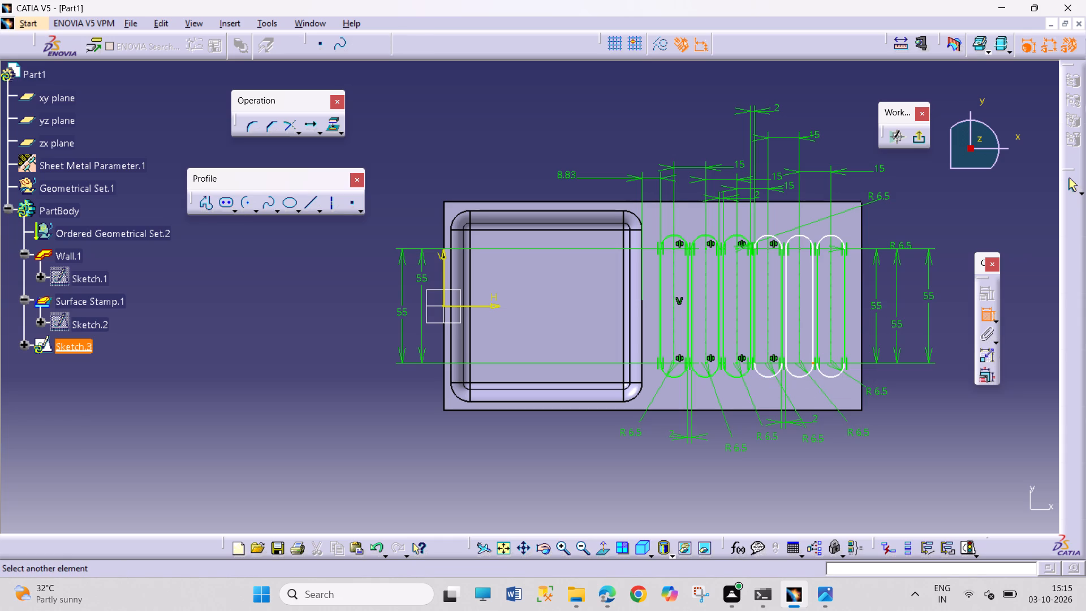
pyautogui.click(820, 363)
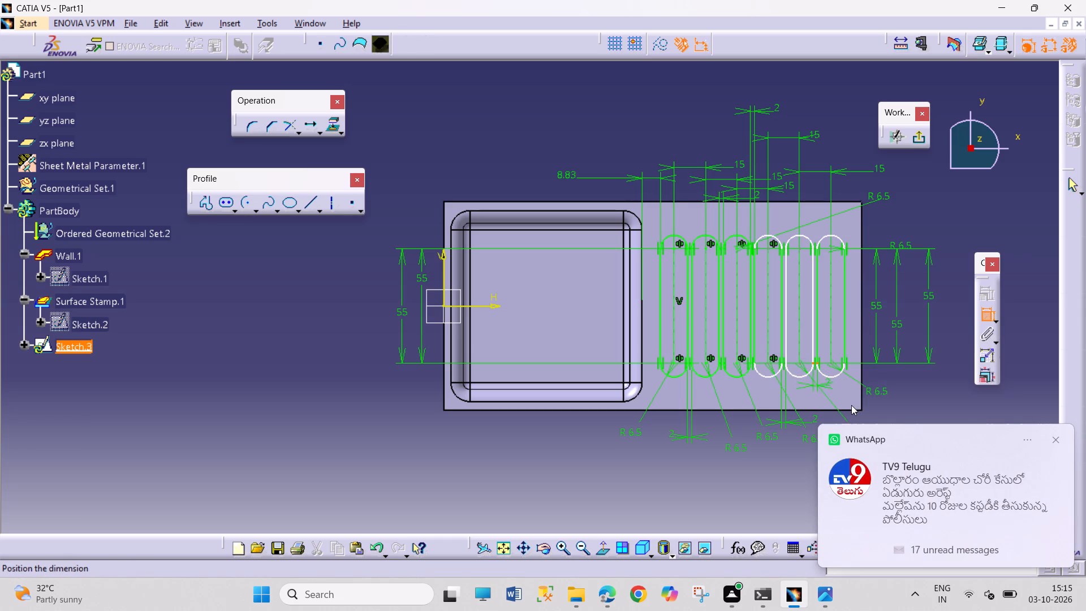
pyautogui.click(1054, 437)
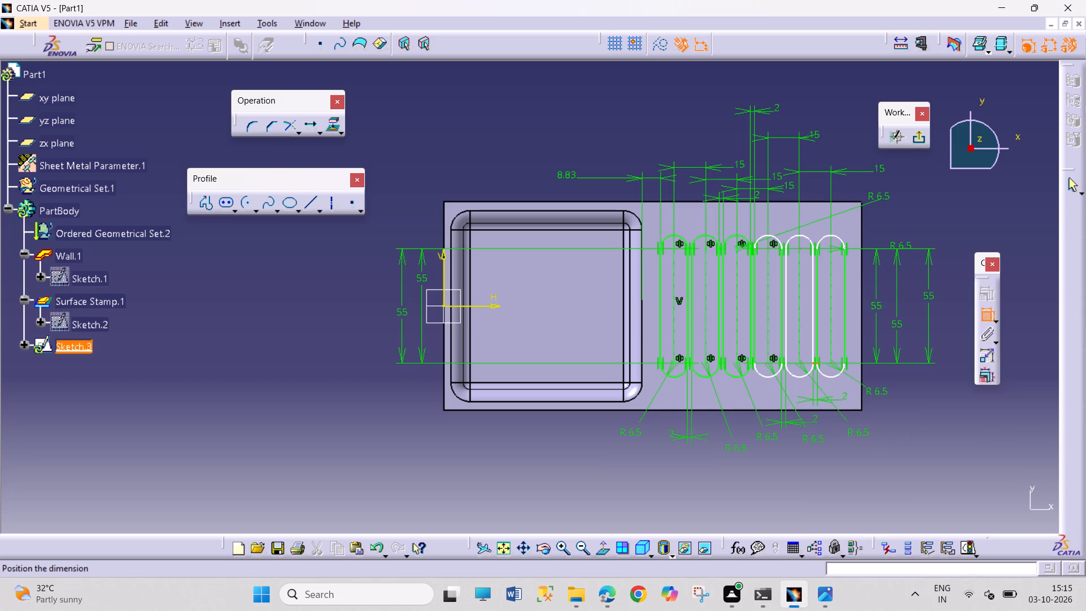
pyautogui.click(885, 421)
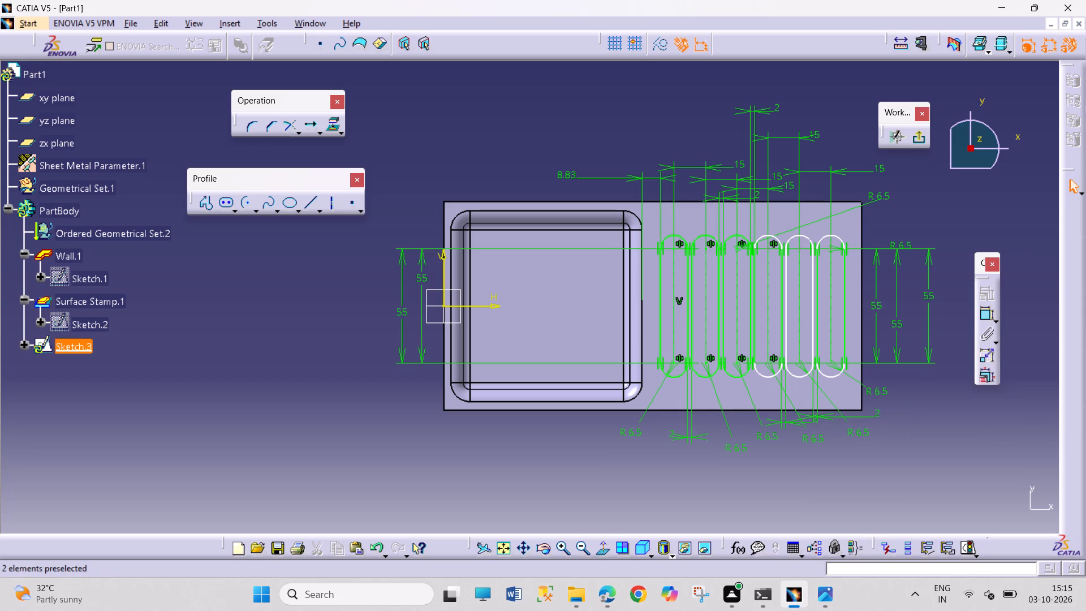
# Dimension the gap between the fifth and sixth slots at the upper ends of their facing sides, placing it above the plate.
pyautogui.click(984, 316)
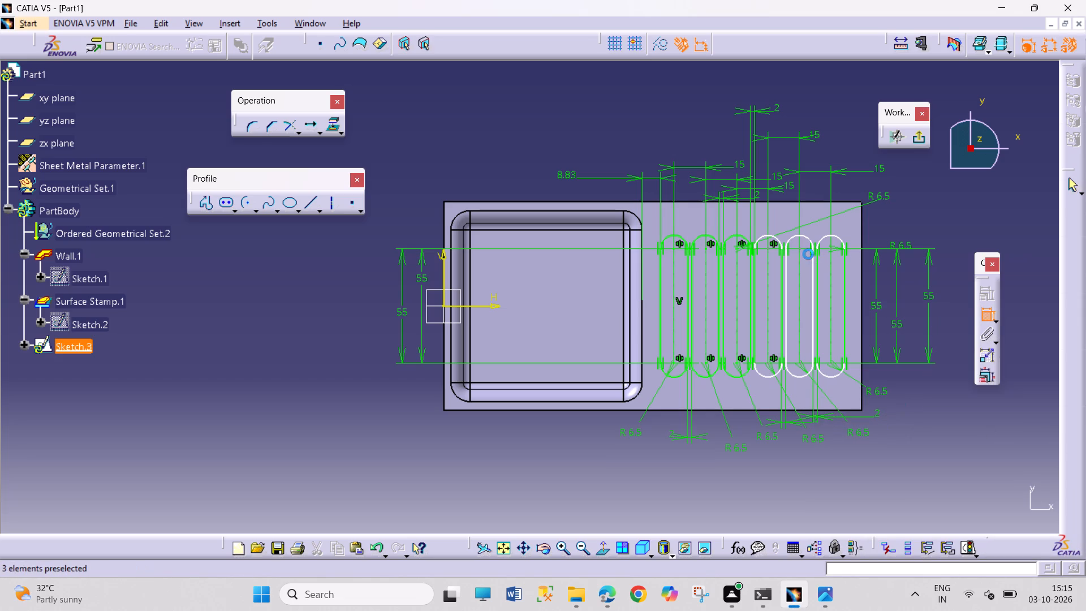
pyautogui.click(815, 245)
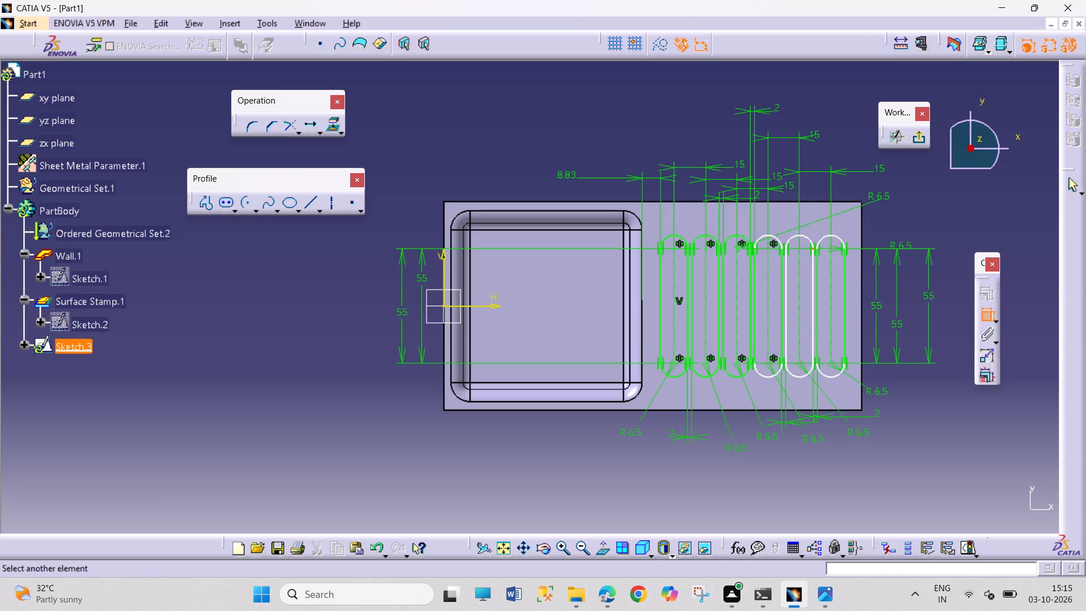
pyautogui.click(818, 248)
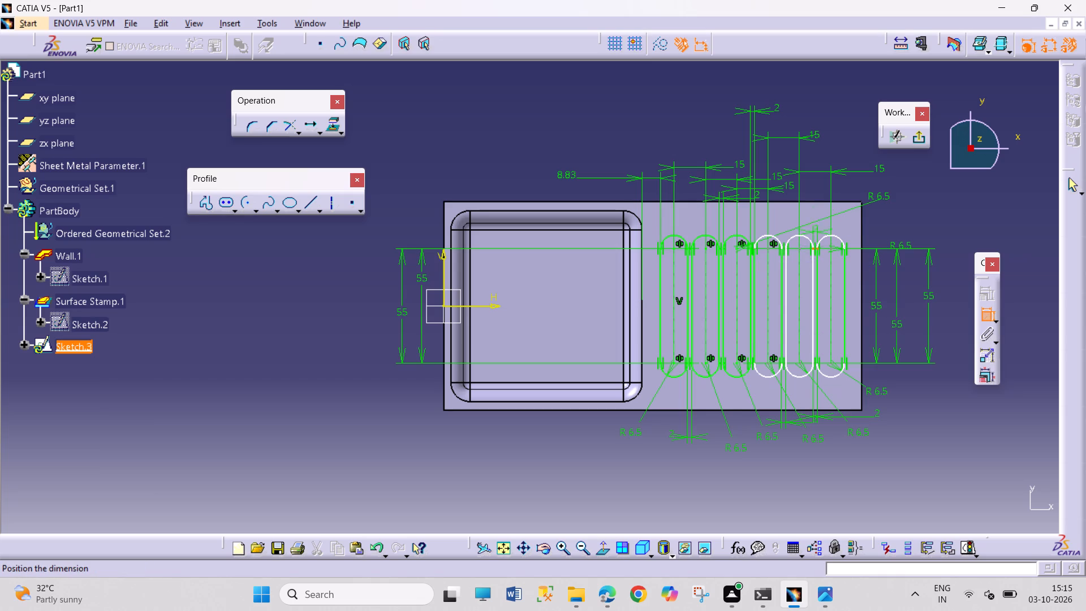
pyautogui.click(854, 192)
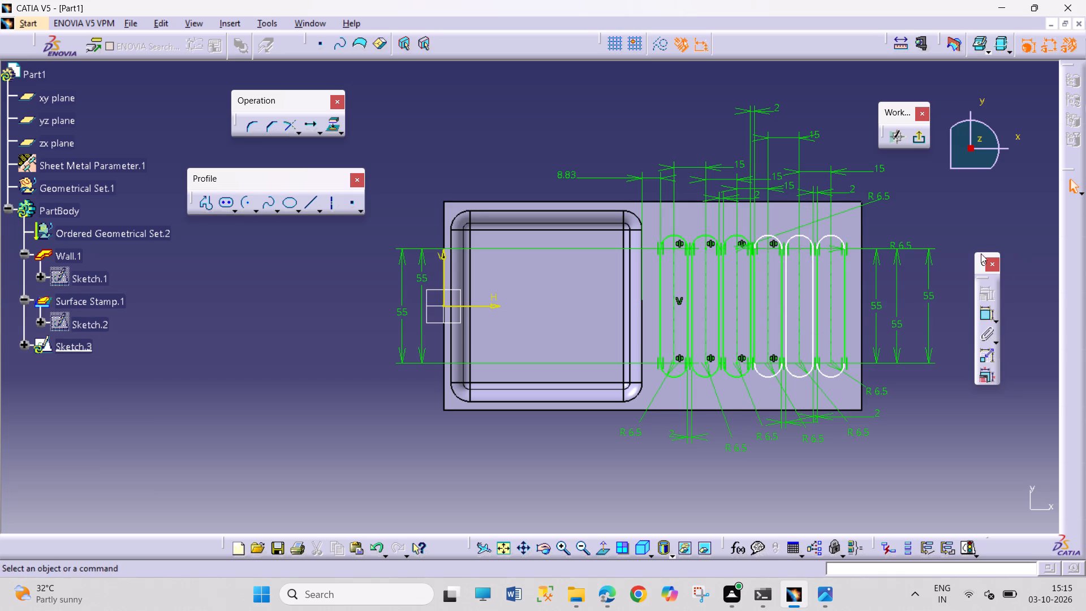
# Add a radius dimension to the fourth slot's upper arc, placing it above the plate.
pyautogui.click(980, 313)
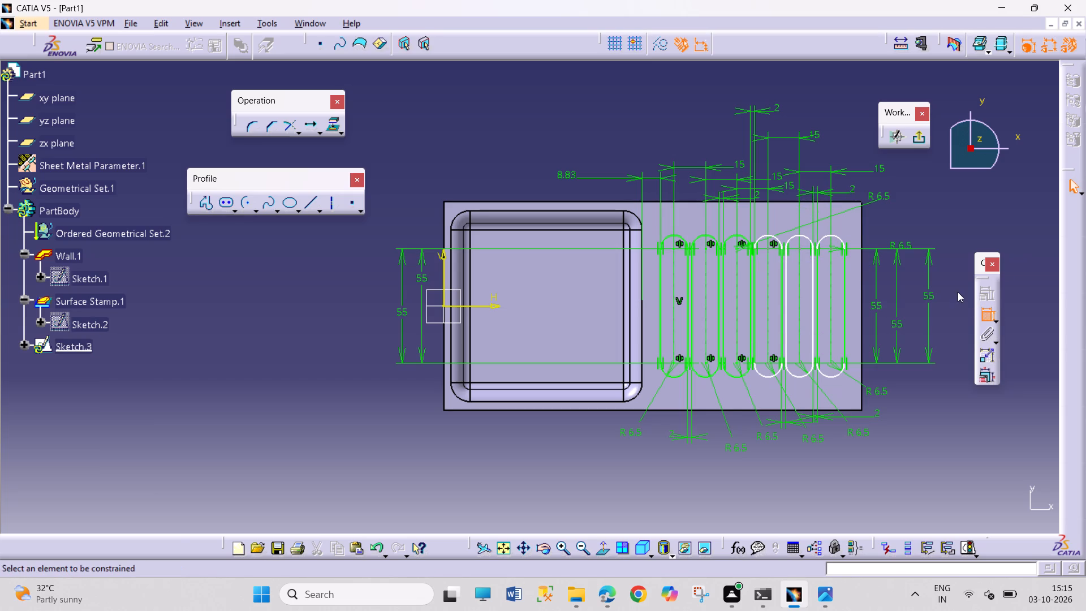
pyautogui.click(777, 240)
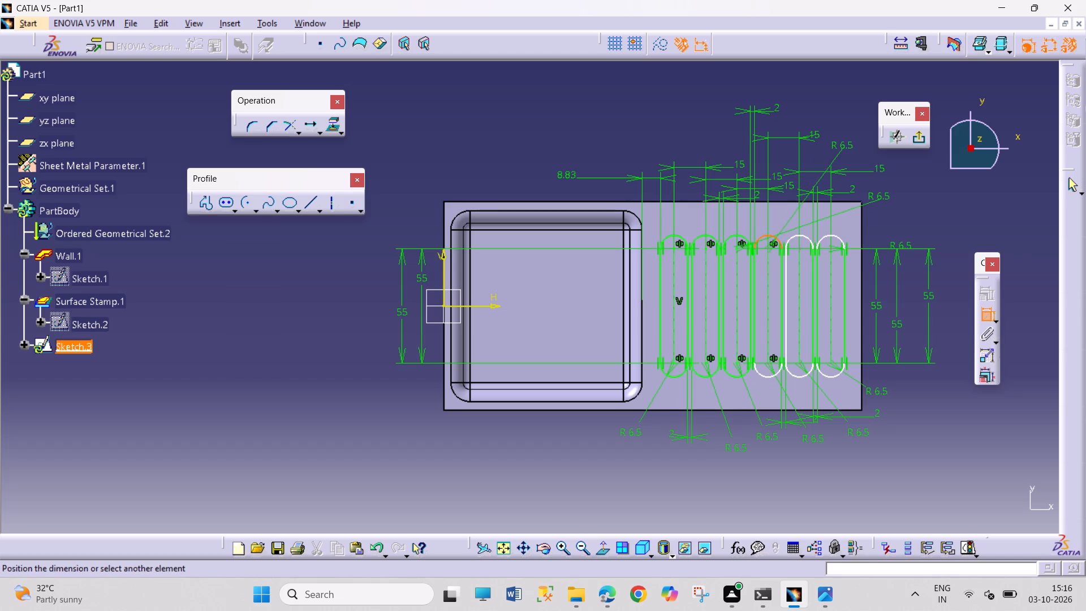
pyautogui.click(843, 149)
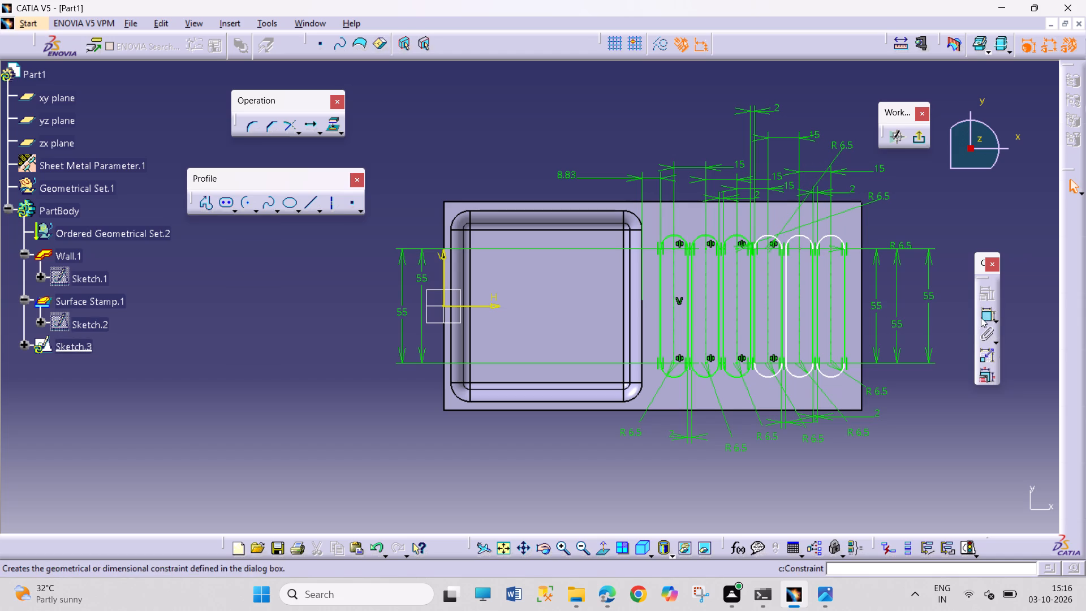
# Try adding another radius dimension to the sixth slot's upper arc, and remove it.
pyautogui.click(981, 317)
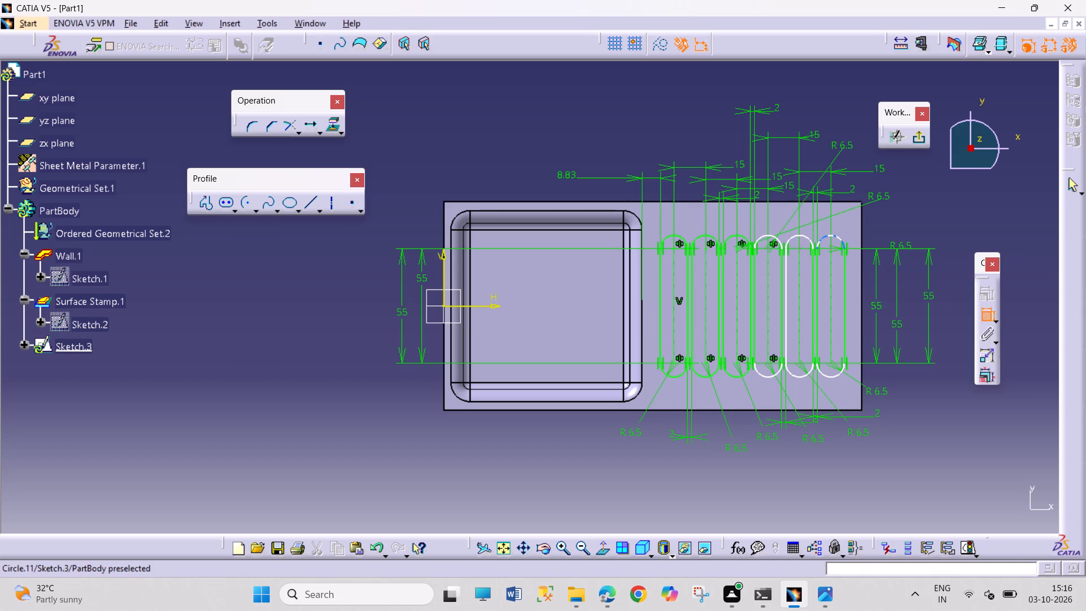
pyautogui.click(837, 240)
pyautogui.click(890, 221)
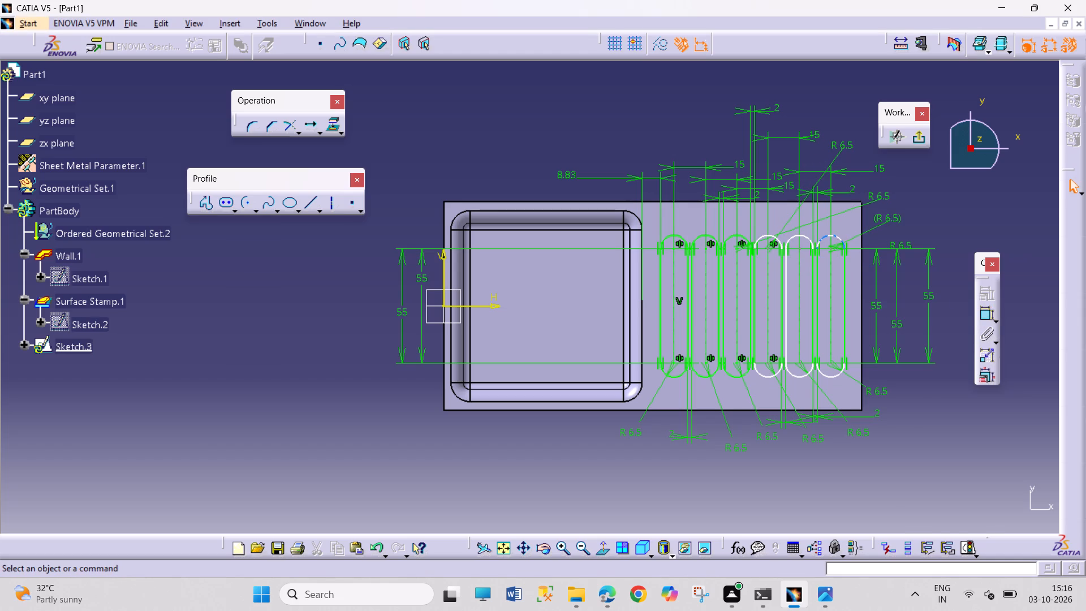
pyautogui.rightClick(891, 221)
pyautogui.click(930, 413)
# Dimension the distance from the fifth slot's side line nearest the bowl to its centre axis, placing it below the plate.
pyautogui.click(982, 320)
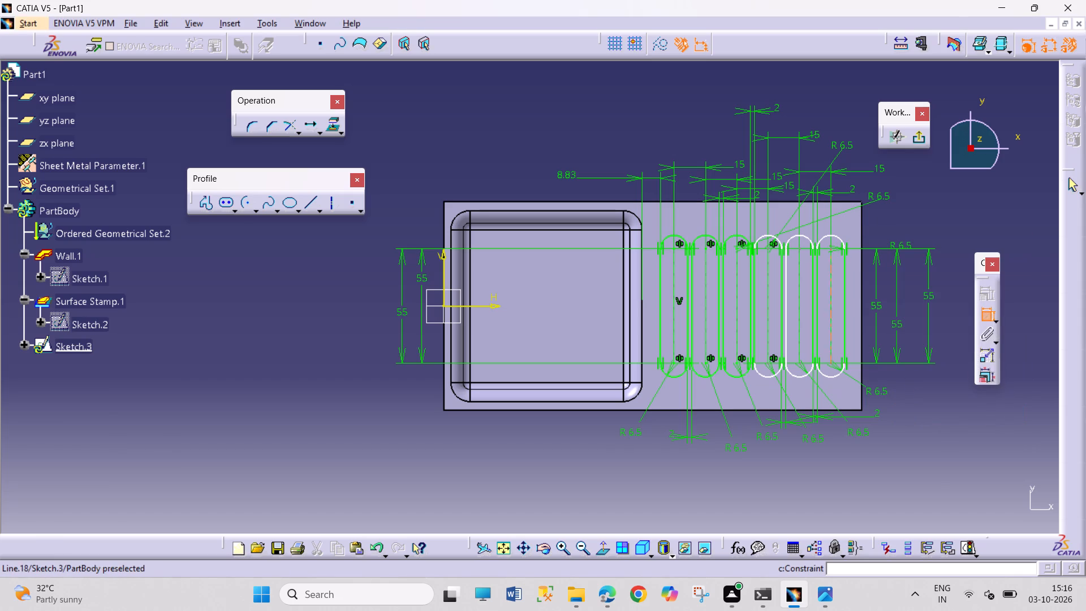
pyautogui.click(783, 333)
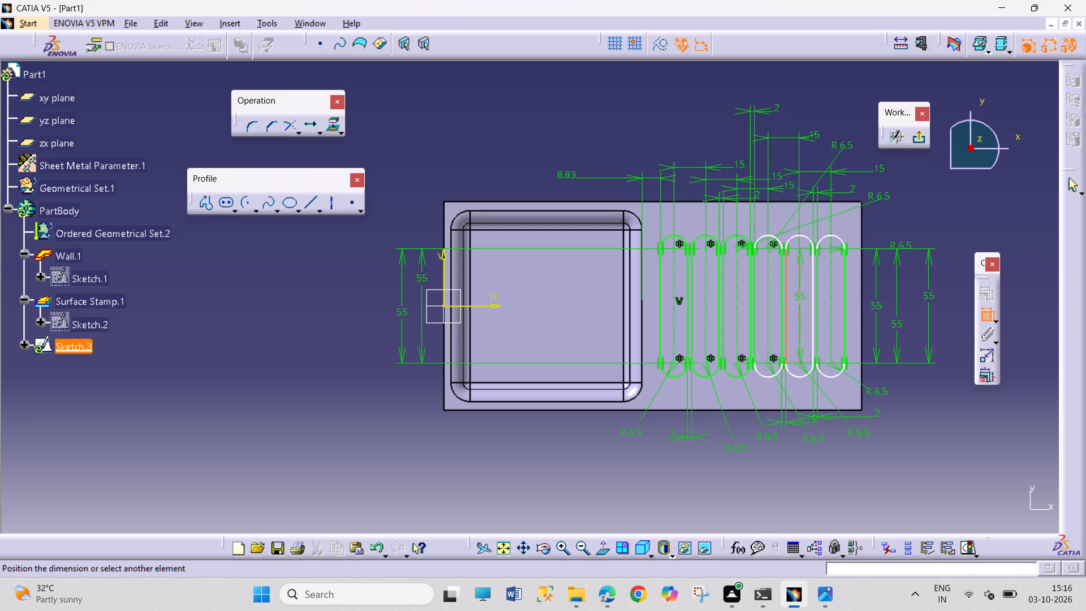
pyautogui.click(800, 306)
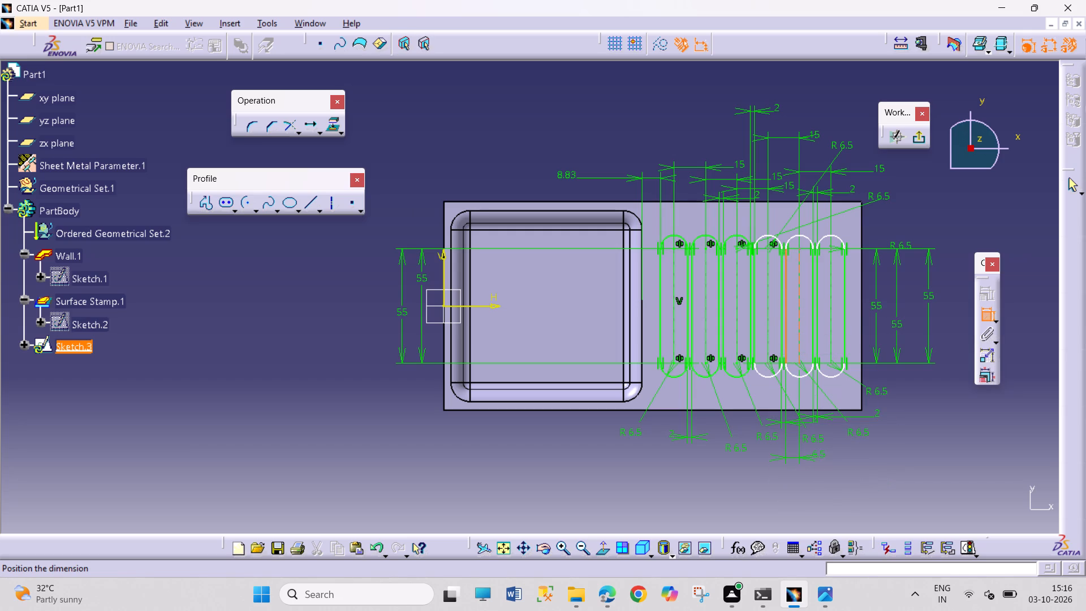
pyautogui.click(820, 457)
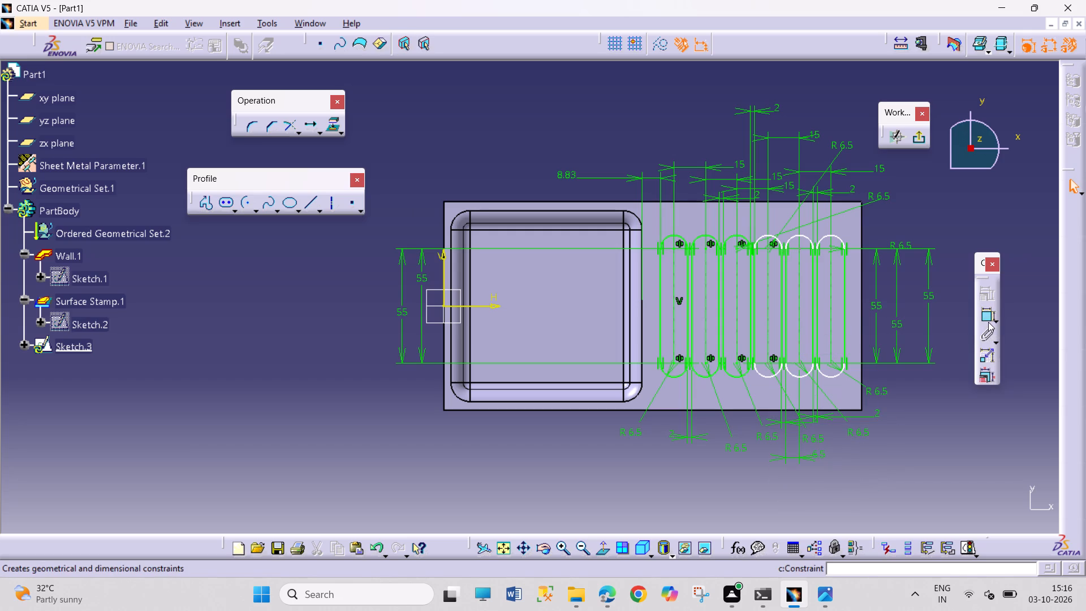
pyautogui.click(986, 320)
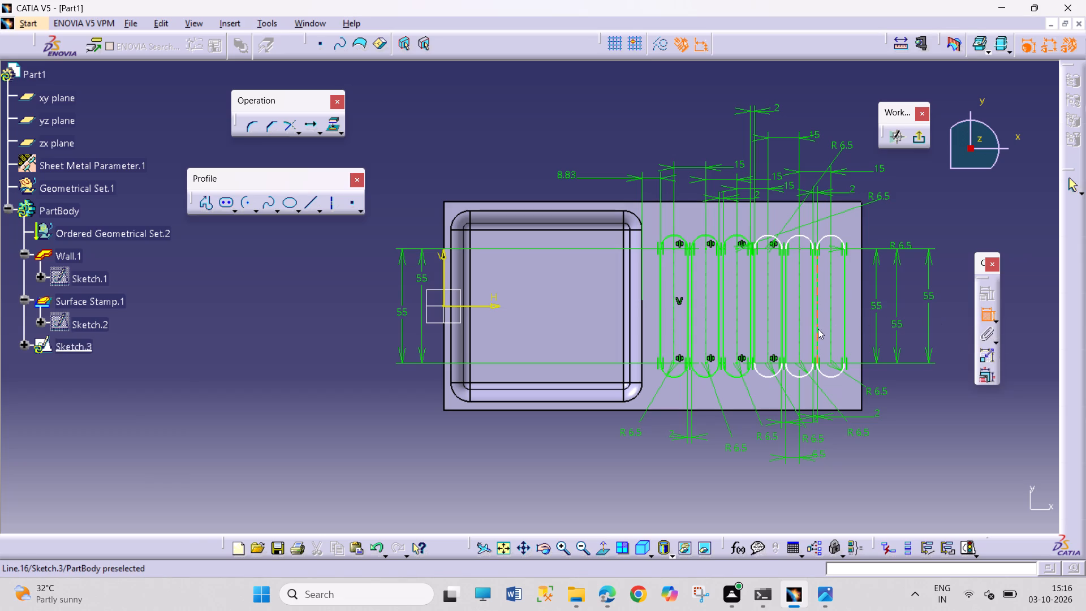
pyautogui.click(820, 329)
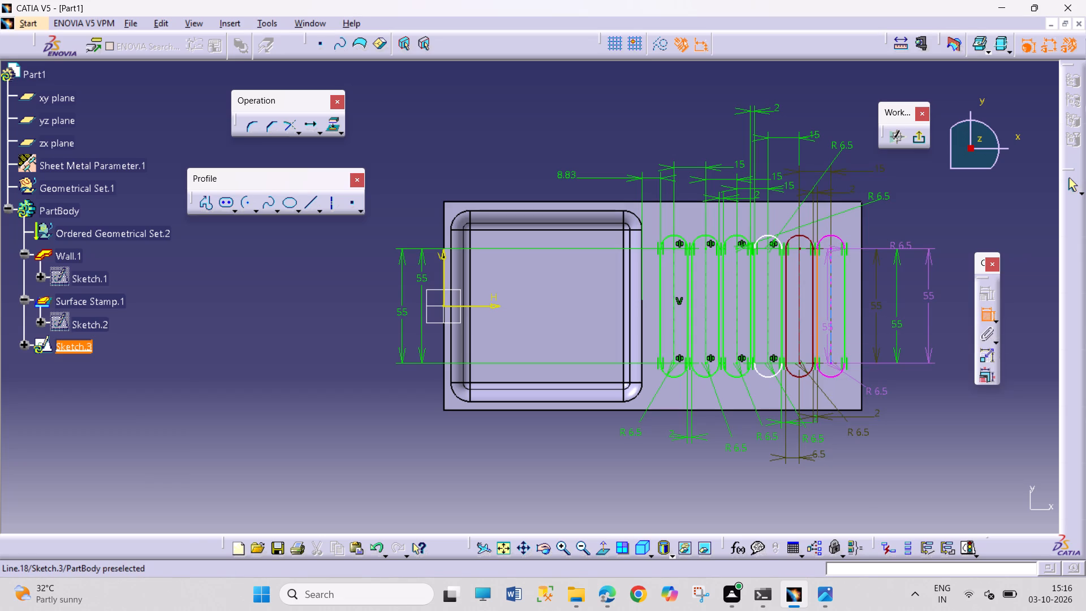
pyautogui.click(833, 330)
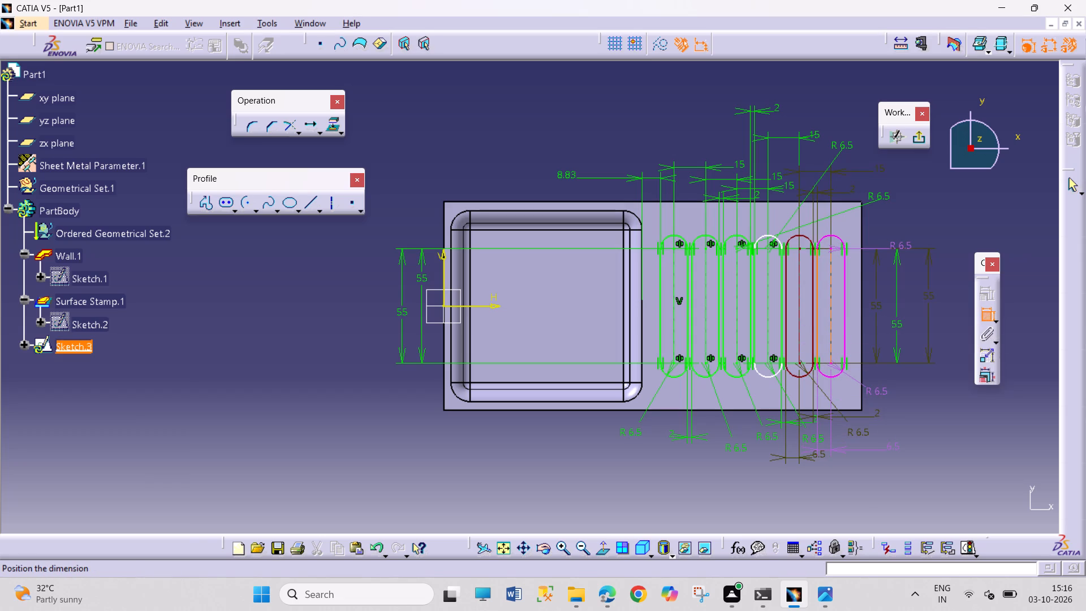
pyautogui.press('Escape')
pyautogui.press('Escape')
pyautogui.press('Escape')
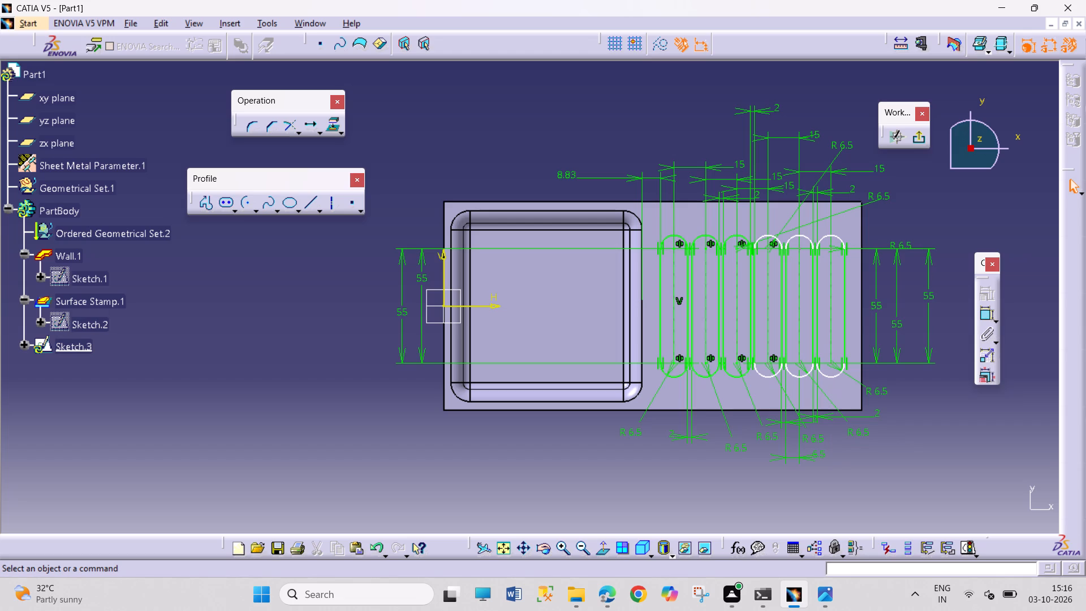
# Move the radius dimension of the sixth slot's upper arc farther out from the plate.
pyautogui.moveTo(908, 247); pyautogui.dragTo(944, 211)
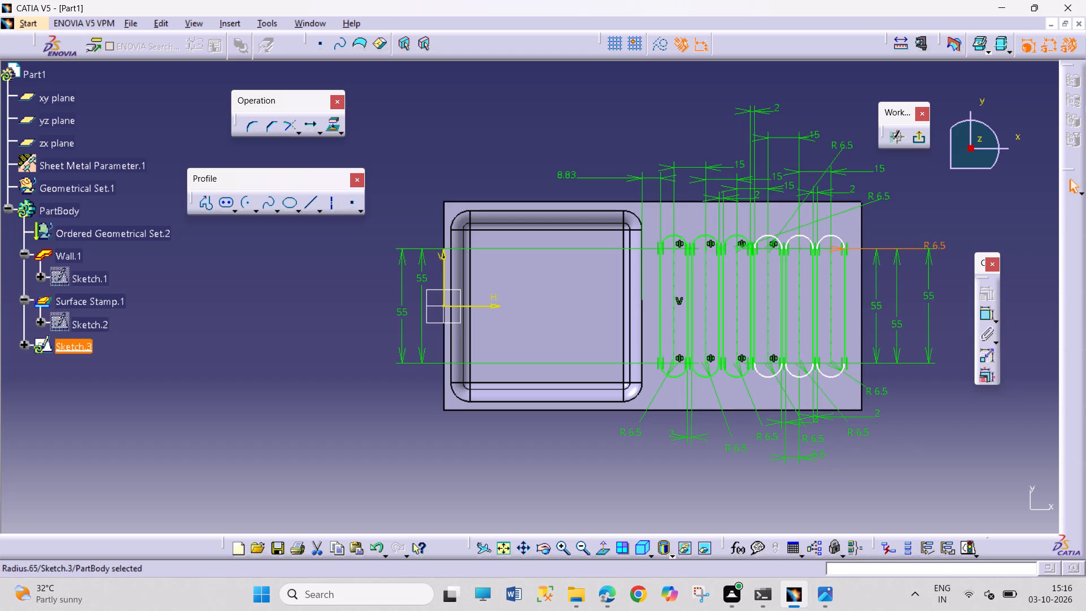
pyautogui.moveTo(944, 211); pyautogui.dragTo(977, 190)
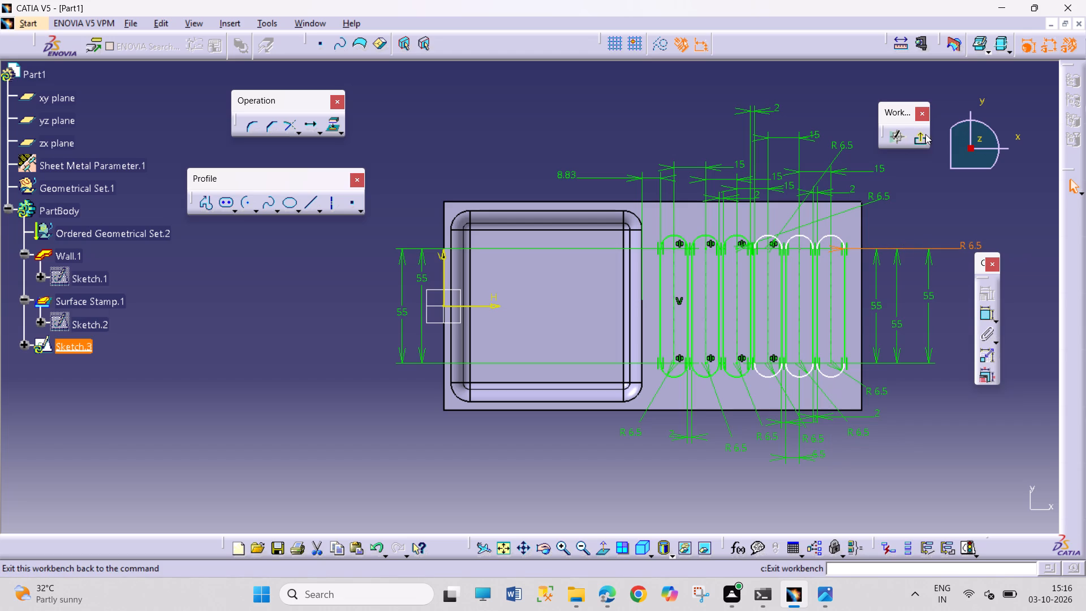
# Exit the slot sketch and return to the sheet metal part.
pyautogui.click(925, 134)
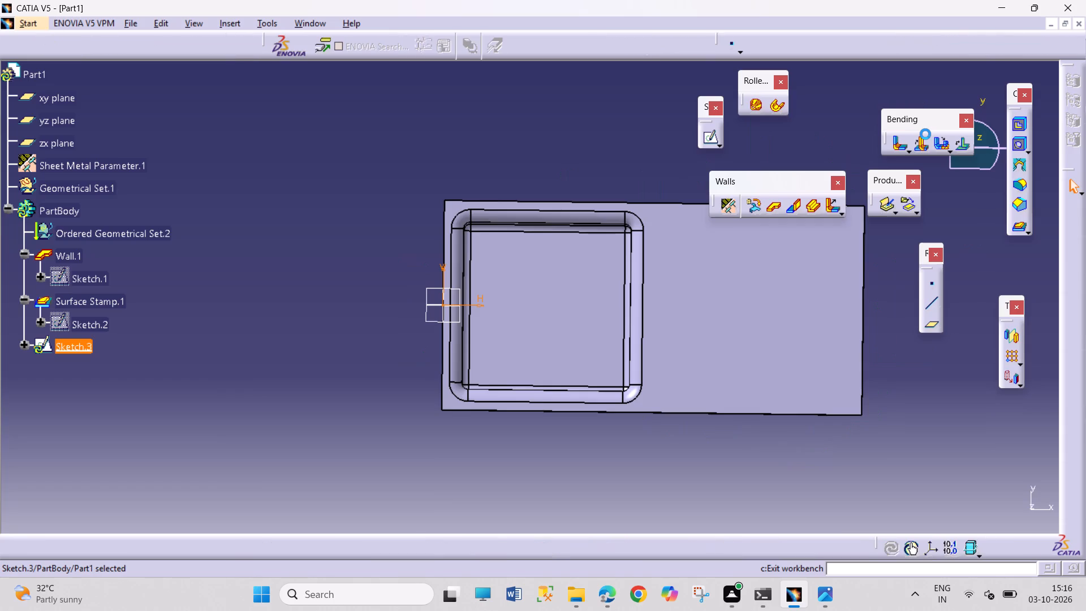
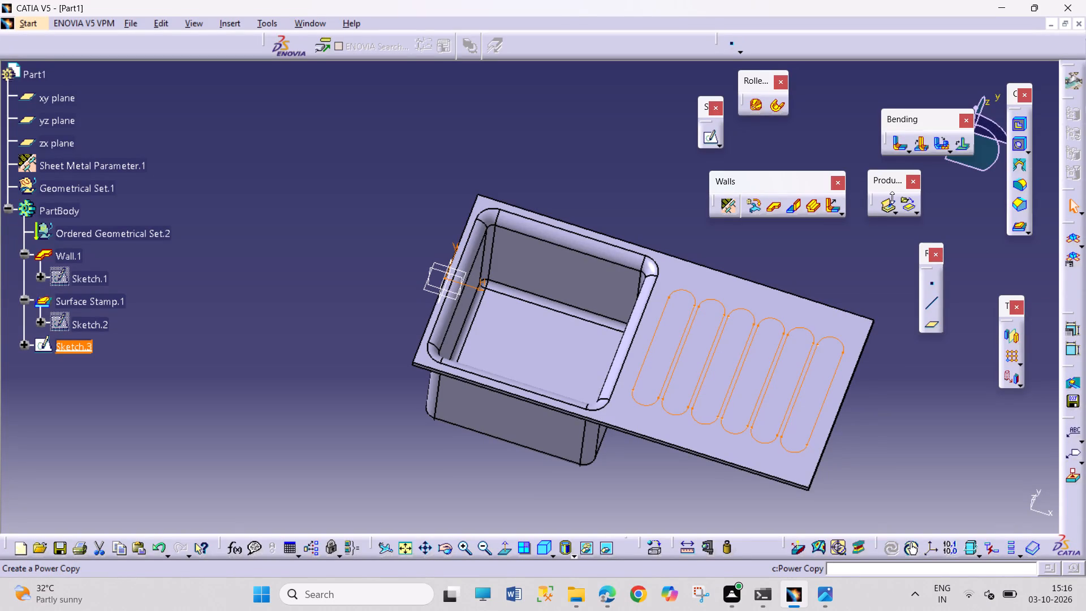
# Start a Surface Stamp from the six-slot sketch, consult the Exercise 4 sink drawing, and set radii R1 and R2 to 3.5 mm.
pyautogui.click(1018, 227)
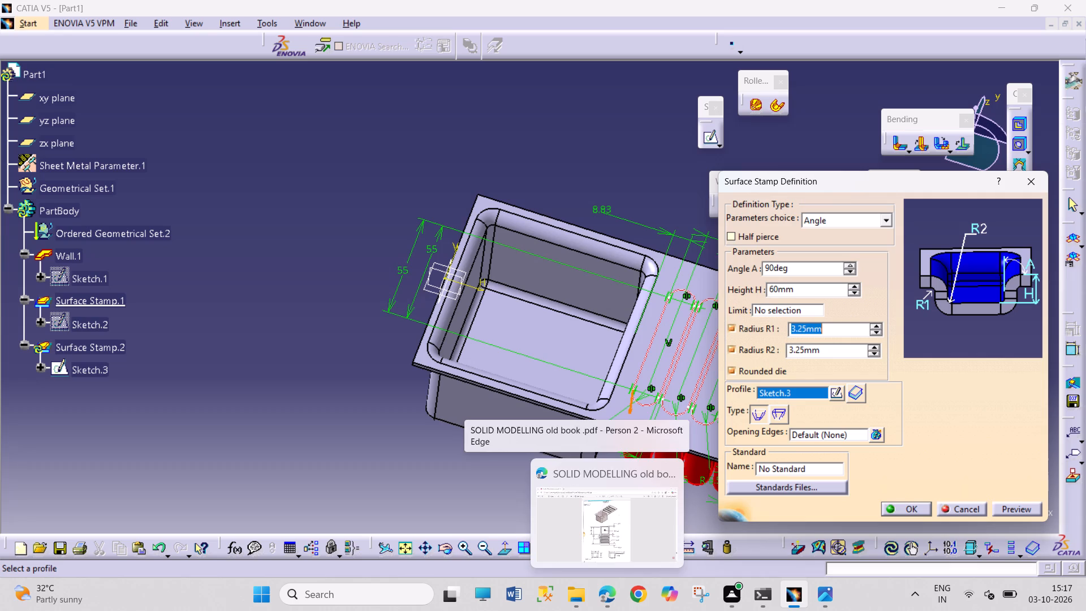
pyautogui.click(602, 591)
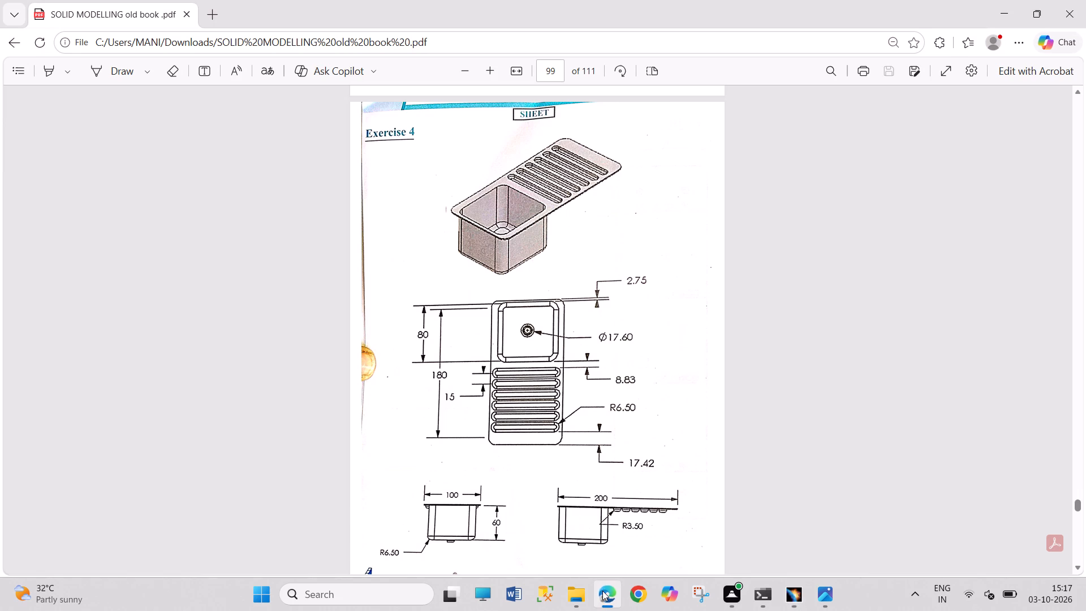
pyautogui.click(830, 593)
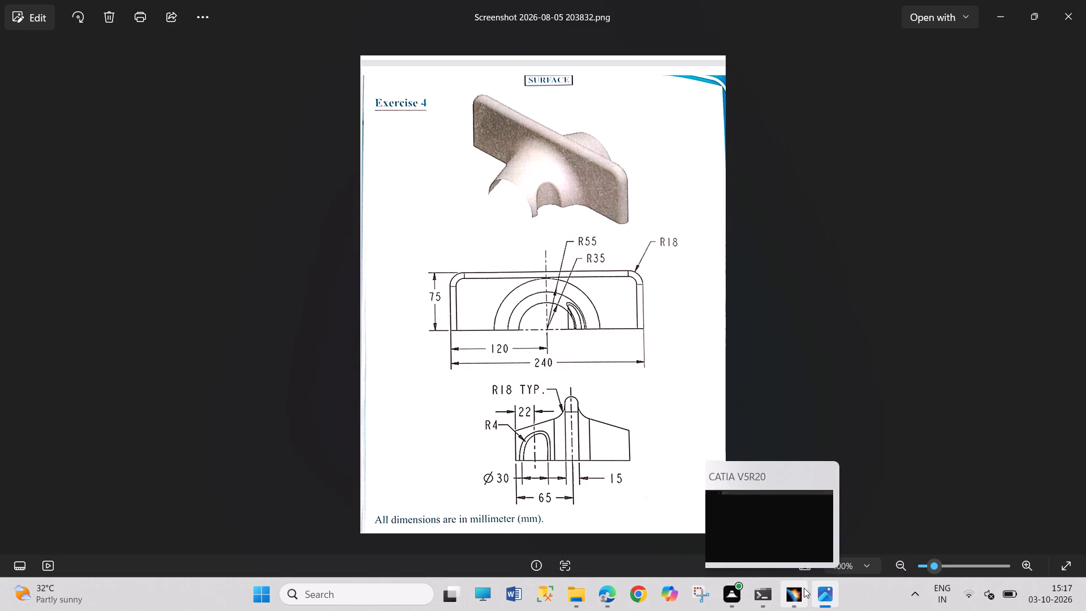
pyautogui.click(804, 588)
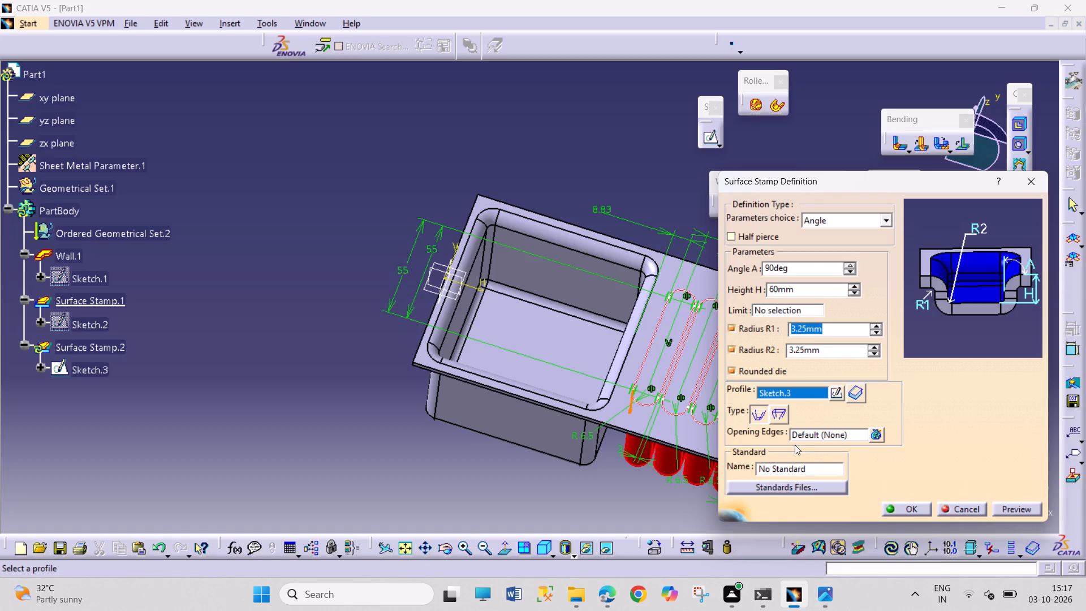
pyautogui.write('3.2')
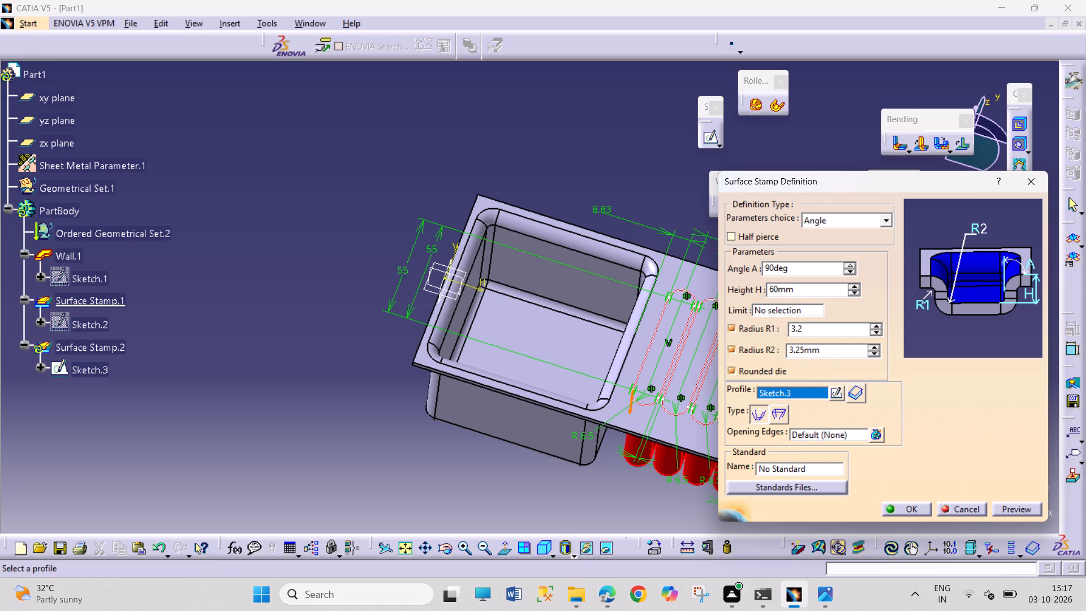
pyautogui.press('BackSpace')
pyautogui.press('5')
pyautogui.tripleClick(842, 350)
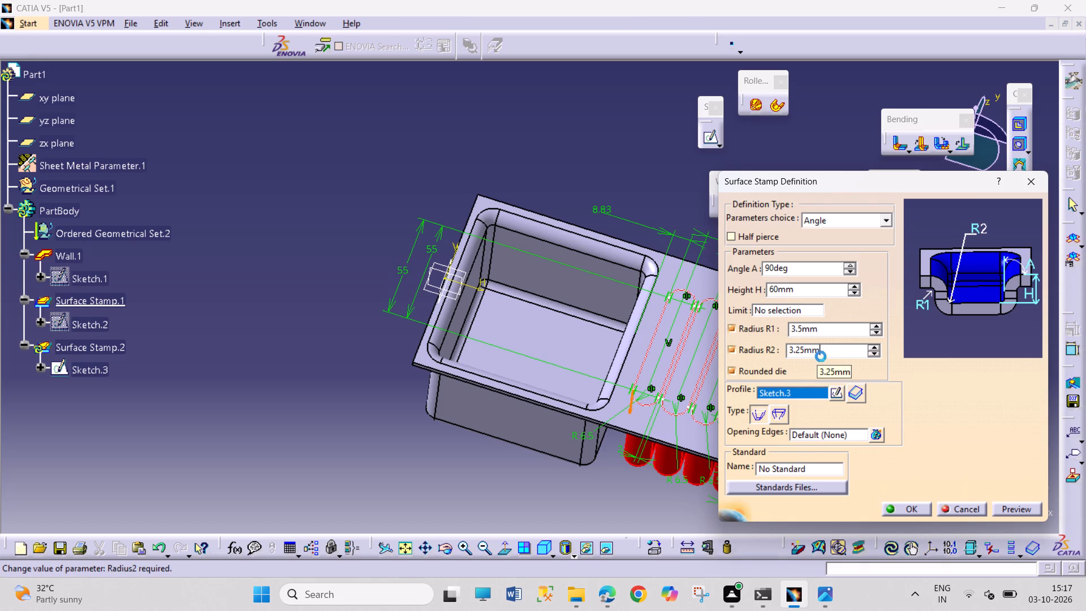
pyautogui.doubleClick(823, 346)
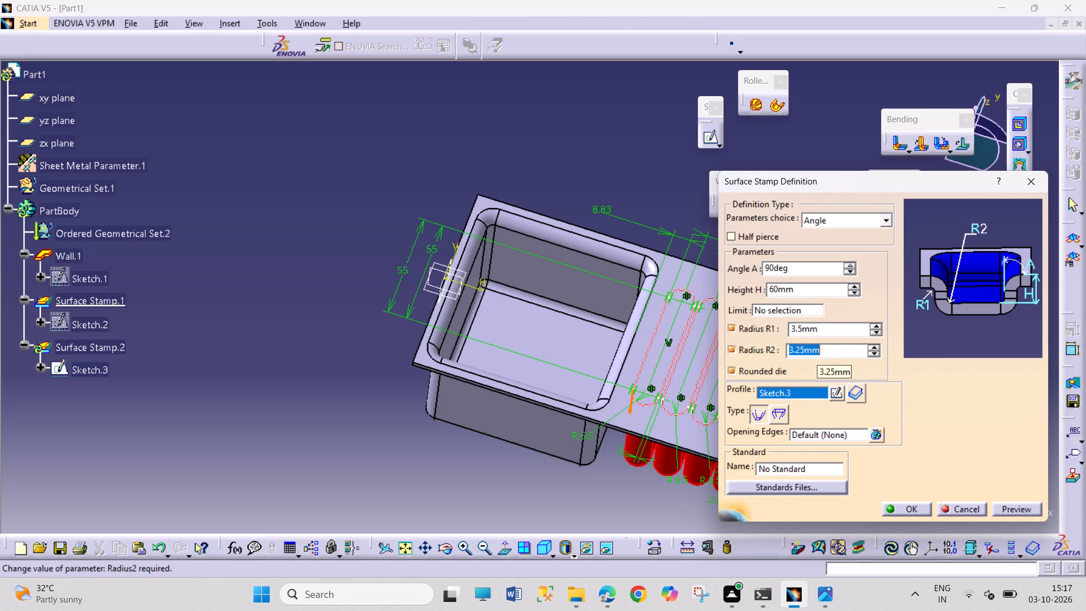
pyautogui.write('5.5')
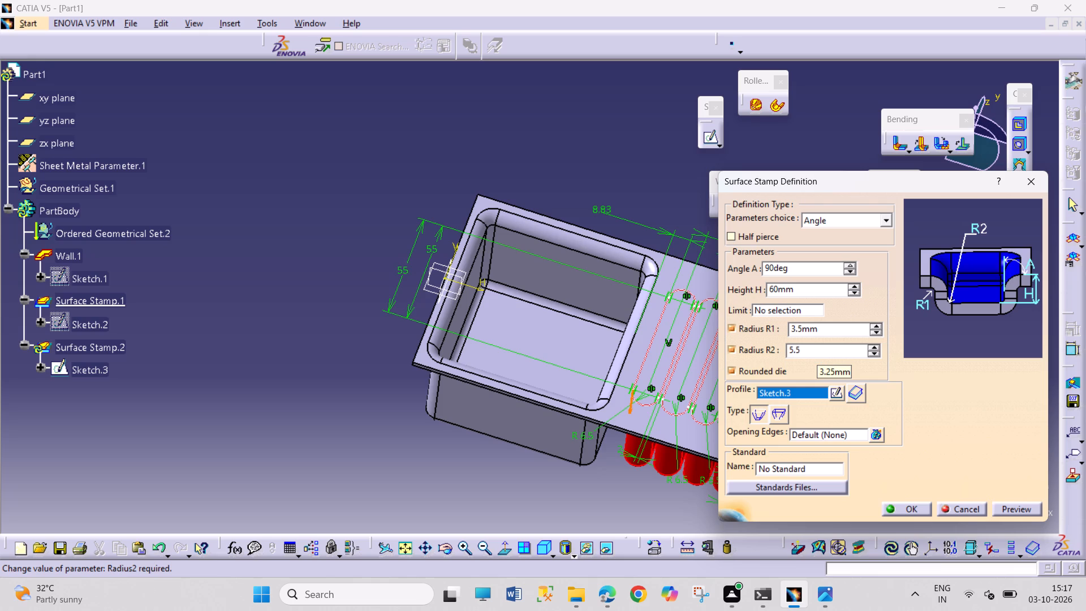
pyautogui.press('BackSpace')
pyautogui.press('BackSpace')
pyautogui.press('BackSpace')
pyautogui.press('BackSpace')
pyautogui.write('3.5')
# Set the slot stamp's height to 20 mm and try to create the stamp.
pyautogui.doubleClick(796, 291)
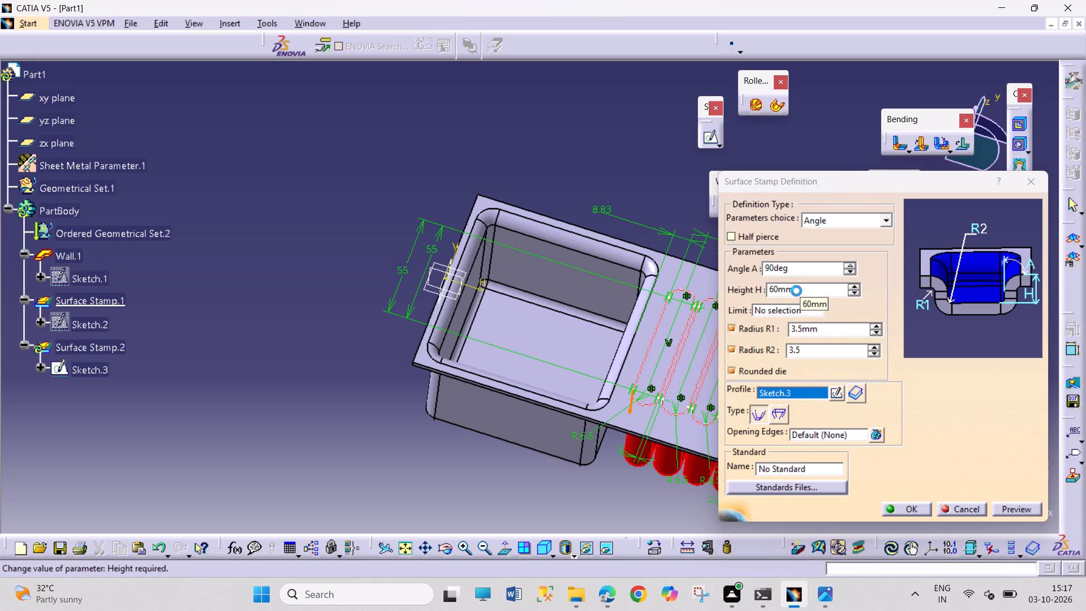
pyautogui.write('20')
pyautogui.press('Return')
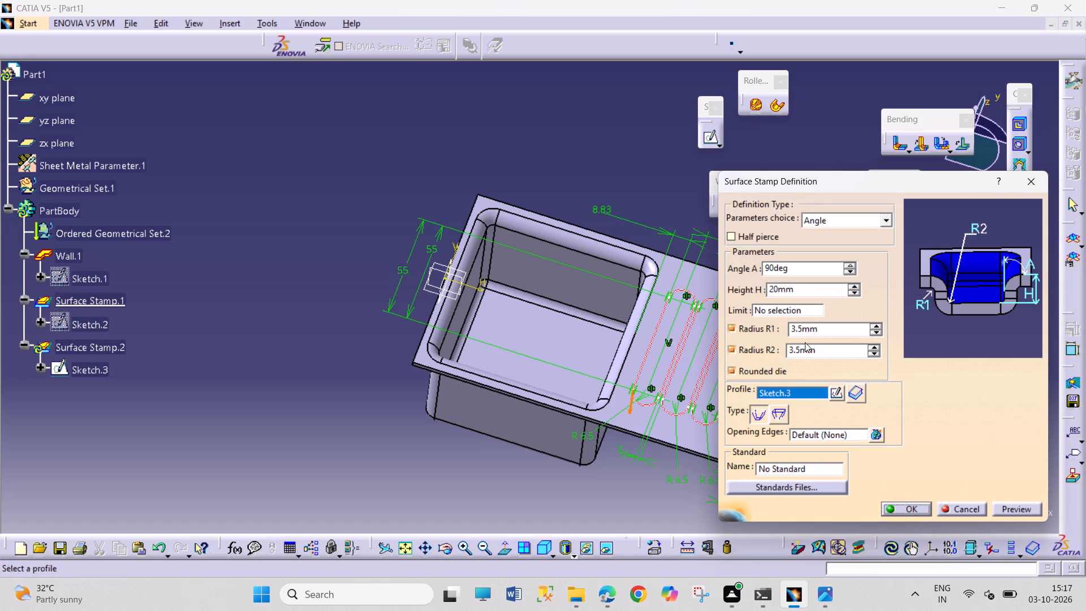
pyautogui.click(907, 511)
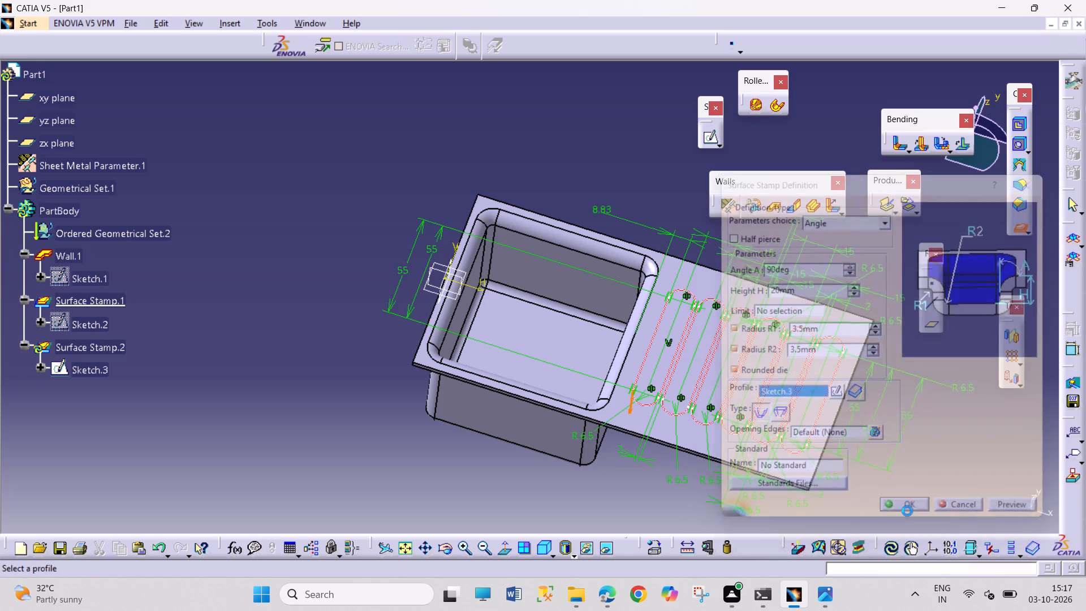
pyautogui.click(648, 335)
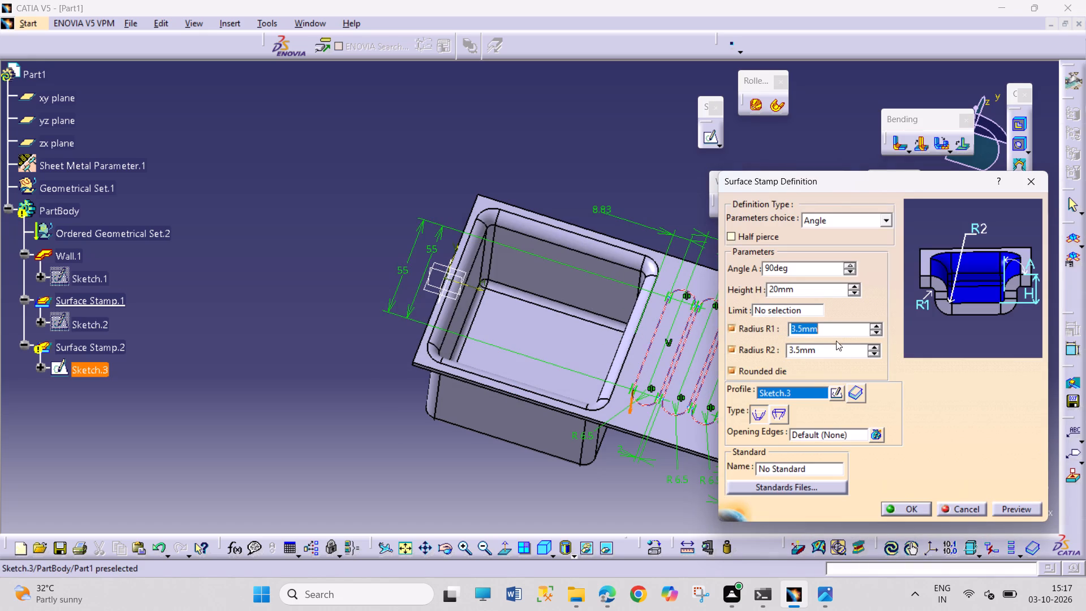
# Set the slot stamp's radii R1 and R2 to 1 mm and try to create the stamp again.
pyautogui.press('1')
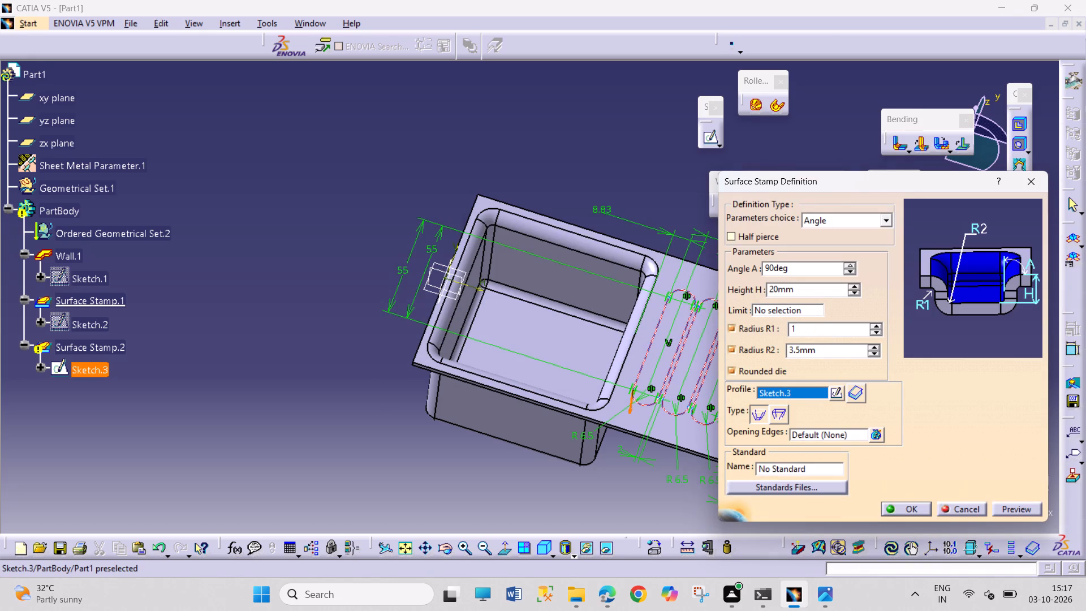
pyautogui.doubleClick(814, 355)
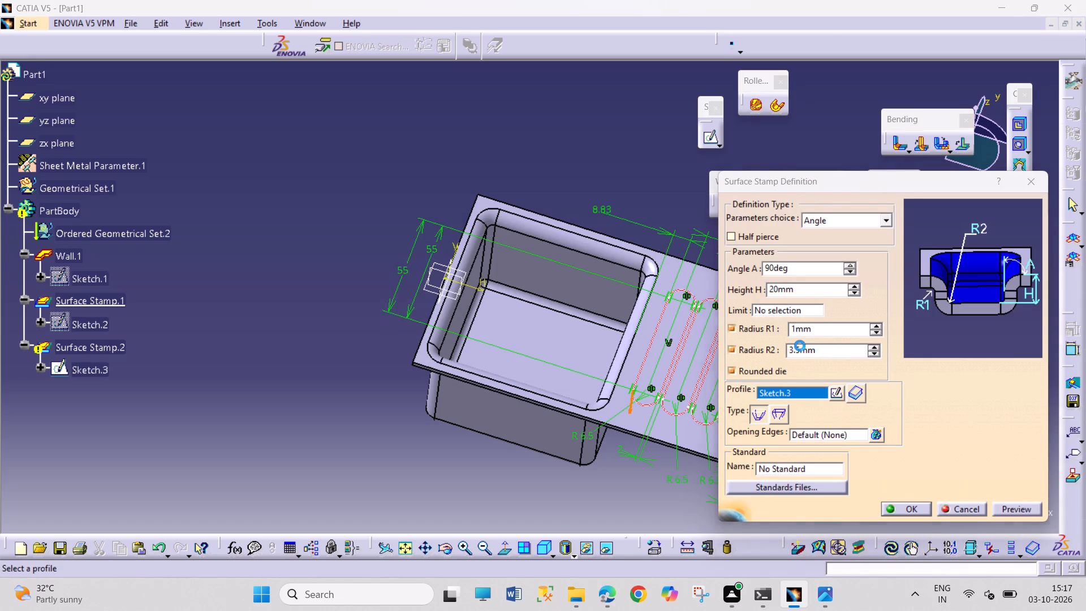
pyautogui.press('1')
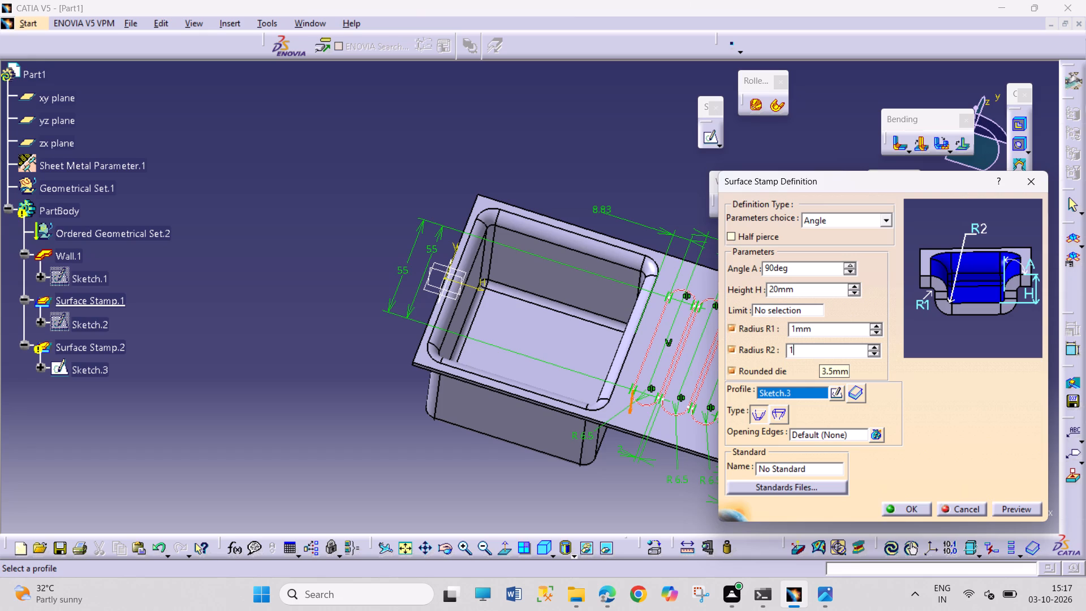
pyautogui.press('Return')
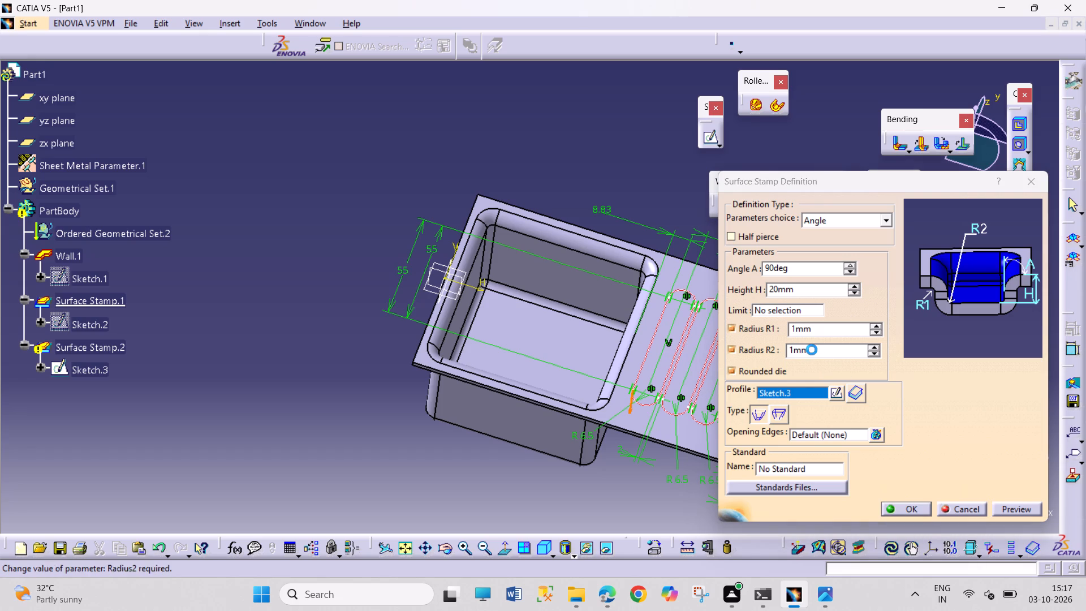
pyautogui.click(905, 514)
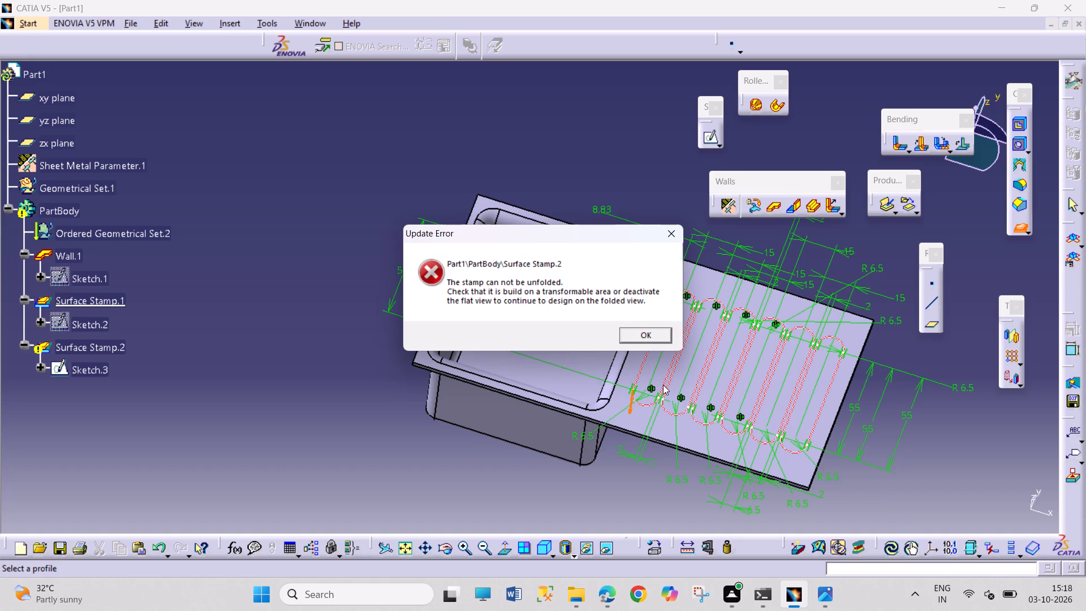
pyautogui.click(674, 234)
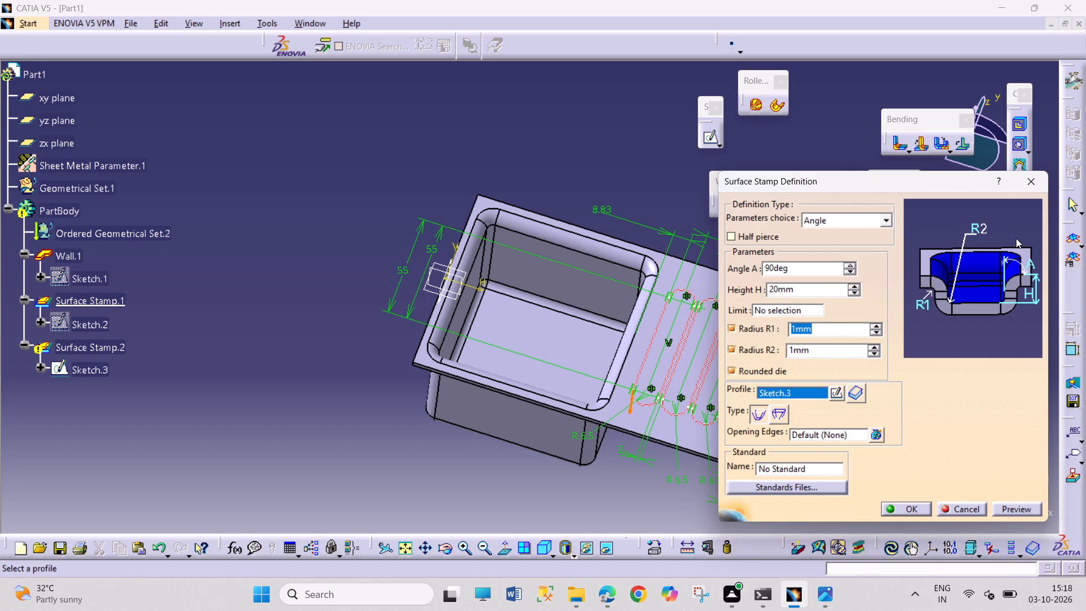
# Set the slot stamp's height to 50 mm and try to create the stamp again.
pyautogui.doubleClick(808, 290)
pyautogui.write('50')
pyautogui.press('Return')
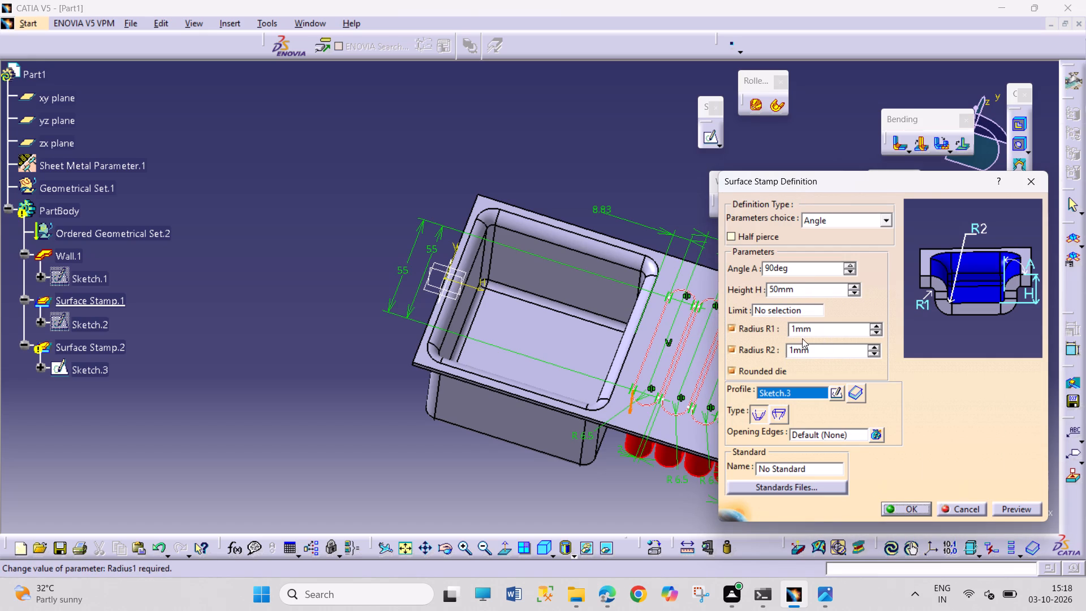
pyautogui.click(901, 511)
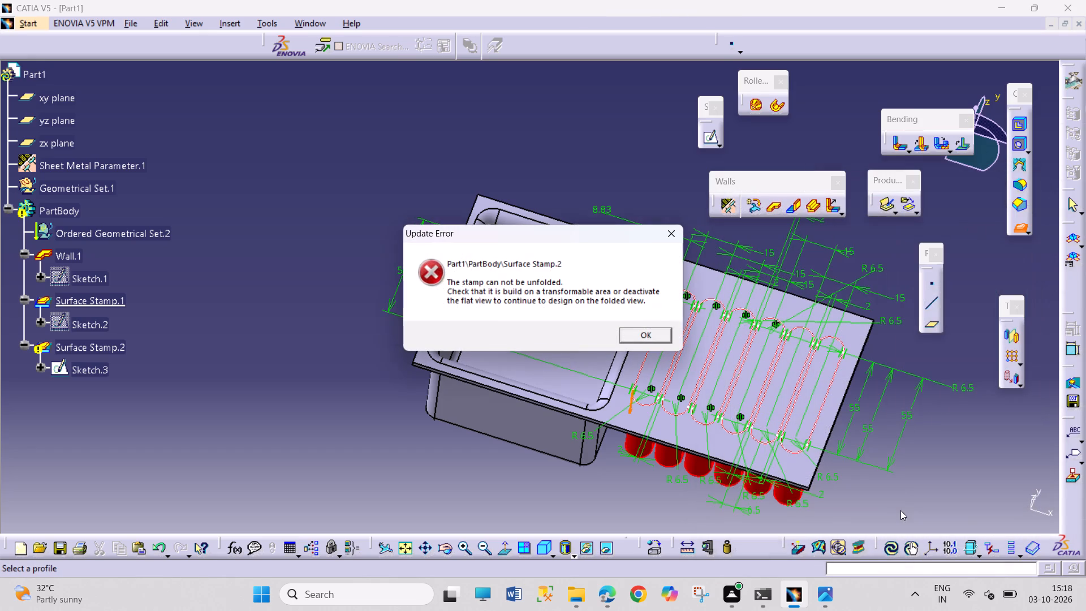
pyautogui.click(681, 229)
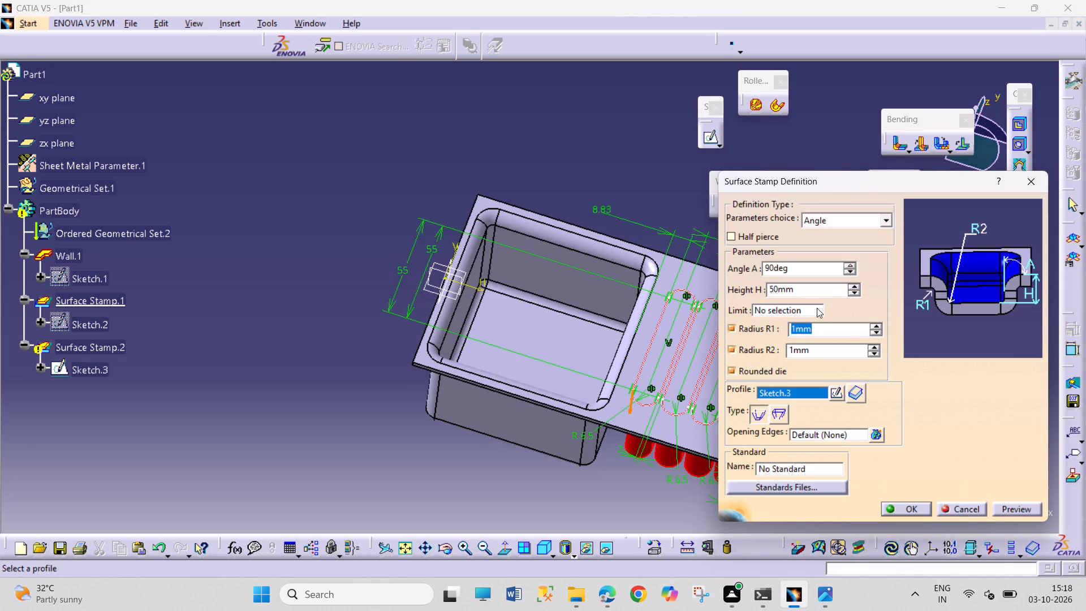
# Set the slot stamp's height to 20 mm and radii R1 and R2 to 0.01 mm, and try to create the stamp.
pyautogui.doubleClick(784, 294)
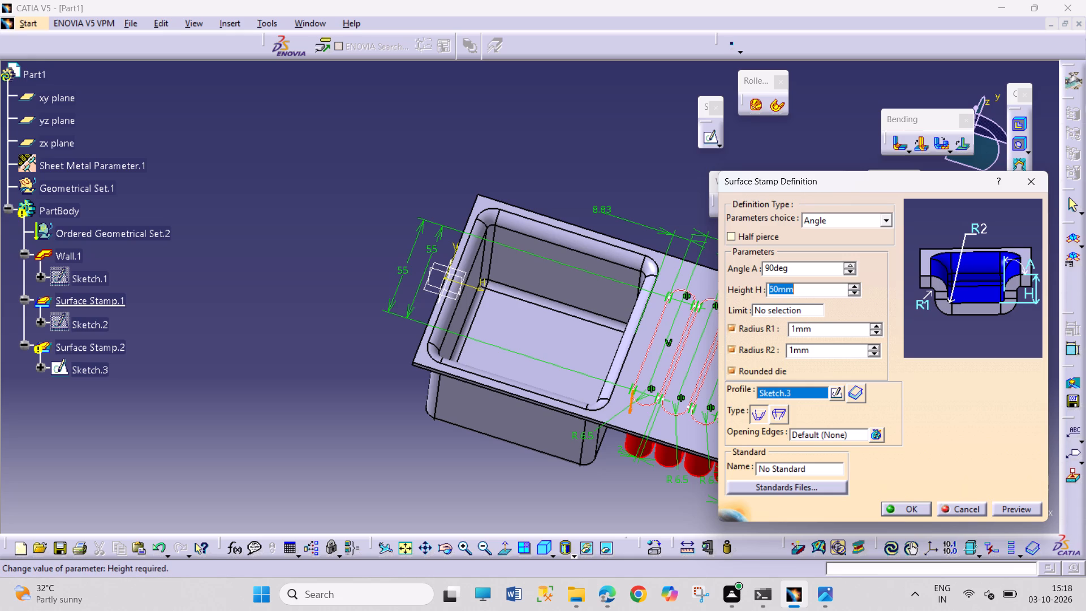
pyautogui.write('20')
pyautogui.doubleClick(815, 328)
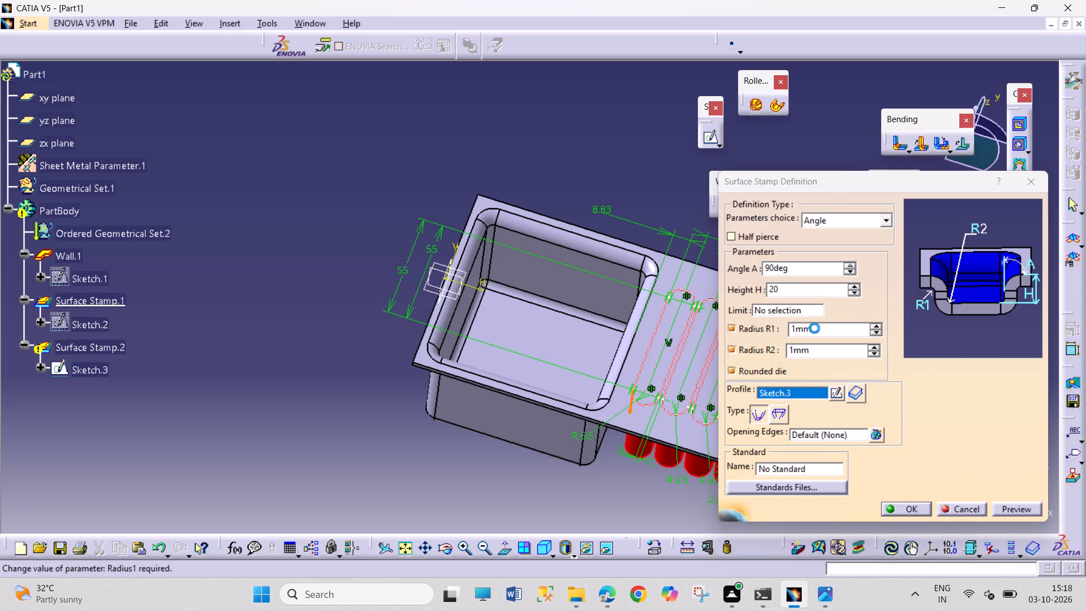
pyautogui.write('0.01')
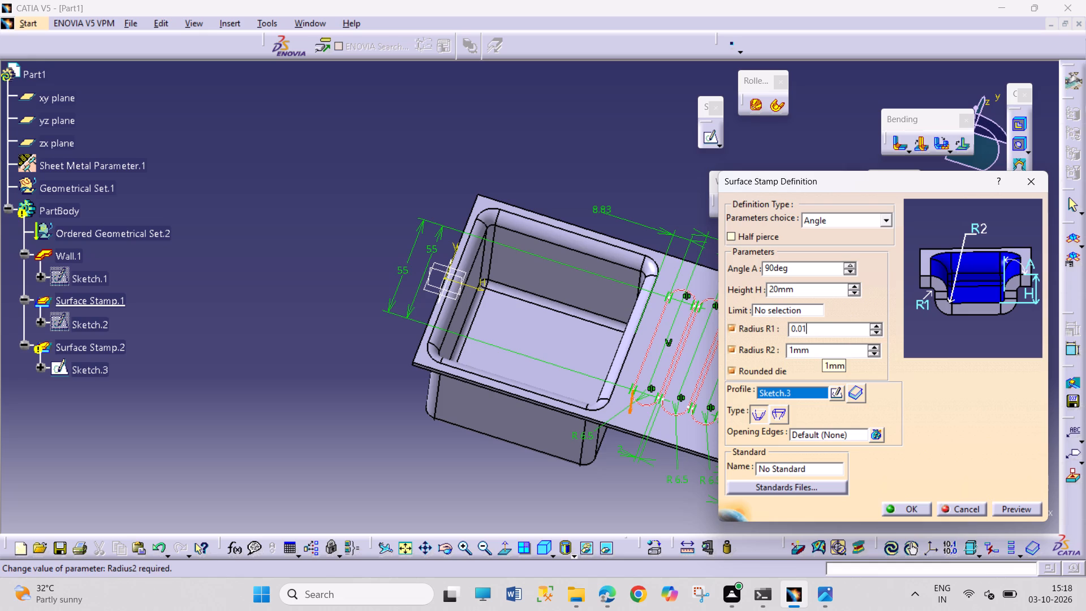
pyautogui.doubleClick(808, 349)
pyautogui.write('0.01')
pyautogui.press('Return')
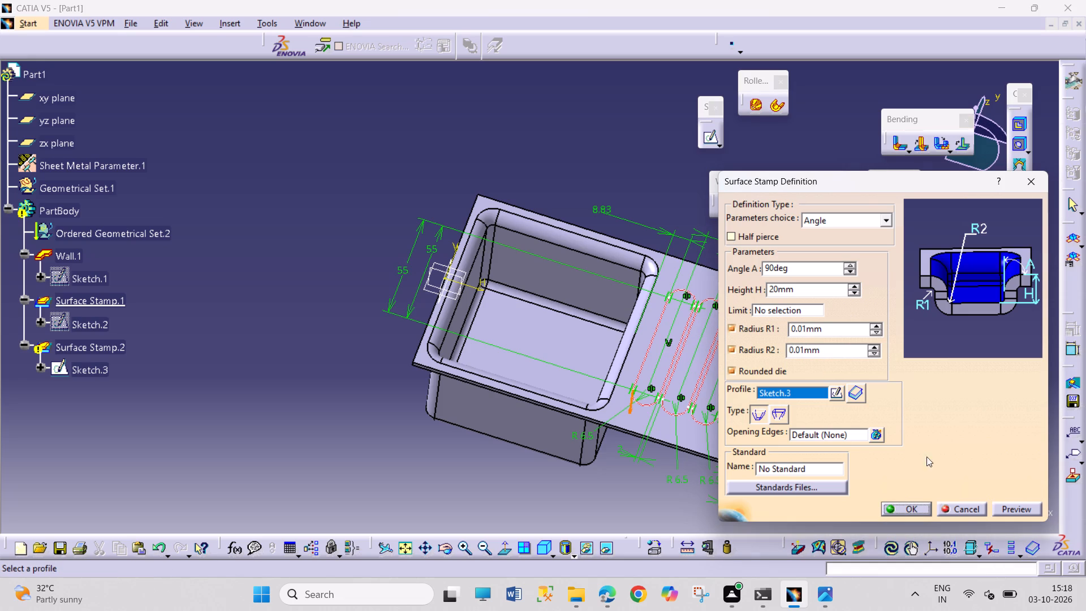
pyautogui.click(899, 513)
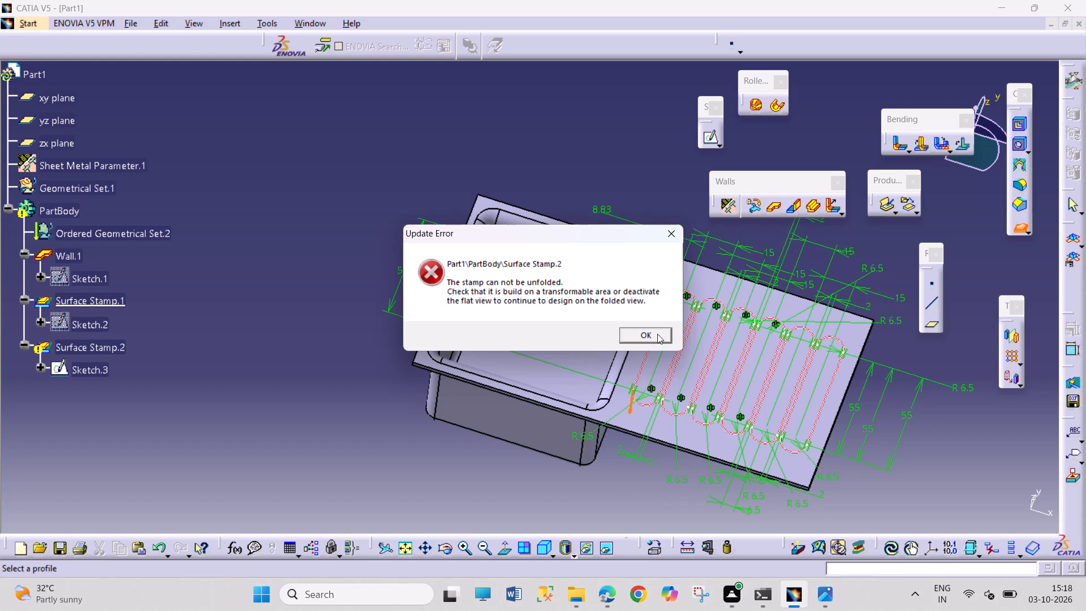
pyautogui.click(657, 328)
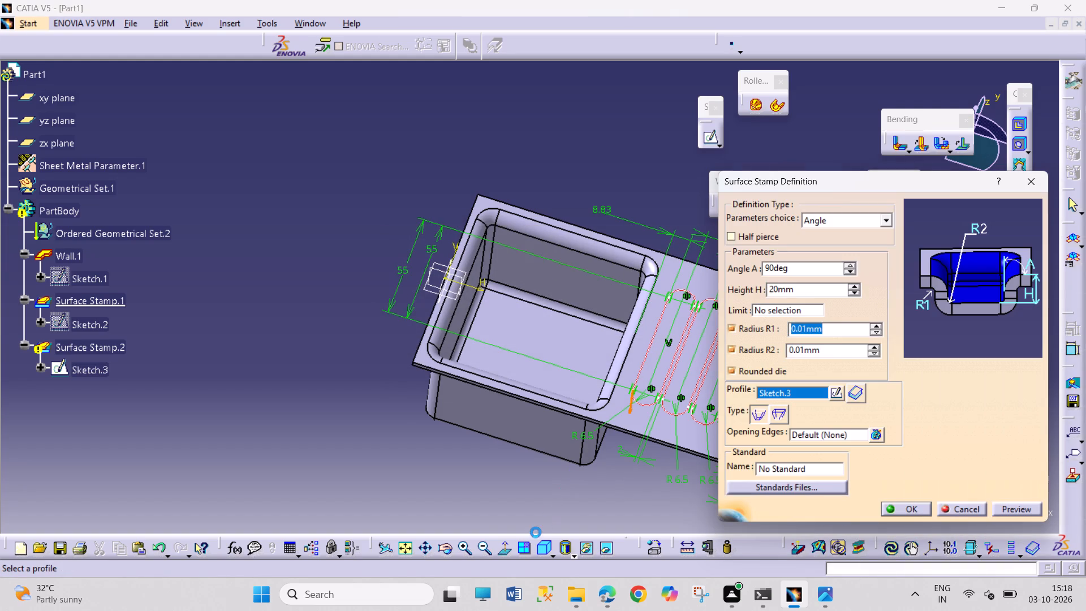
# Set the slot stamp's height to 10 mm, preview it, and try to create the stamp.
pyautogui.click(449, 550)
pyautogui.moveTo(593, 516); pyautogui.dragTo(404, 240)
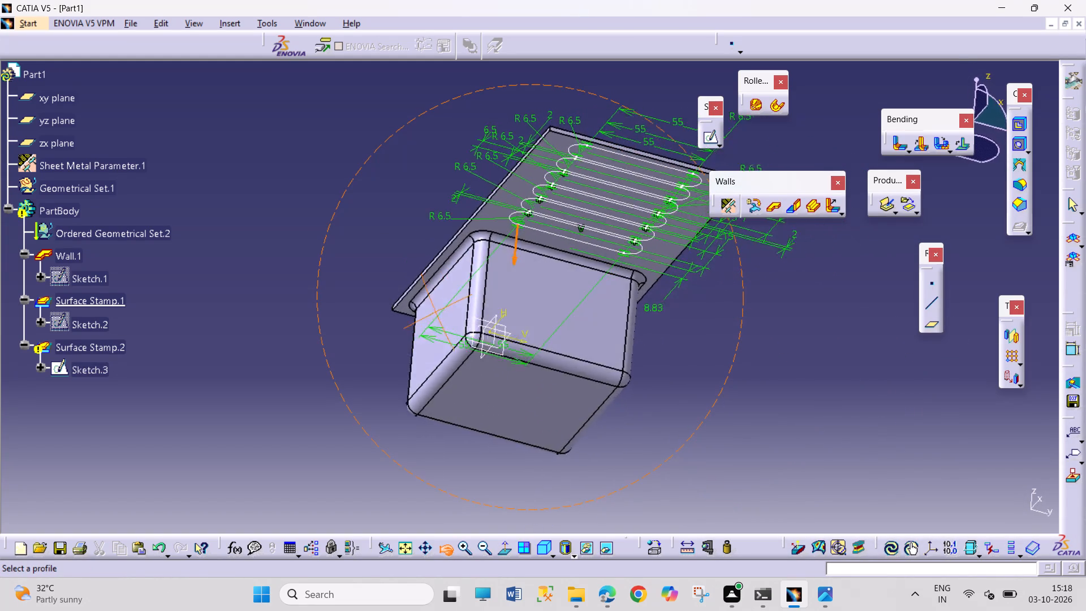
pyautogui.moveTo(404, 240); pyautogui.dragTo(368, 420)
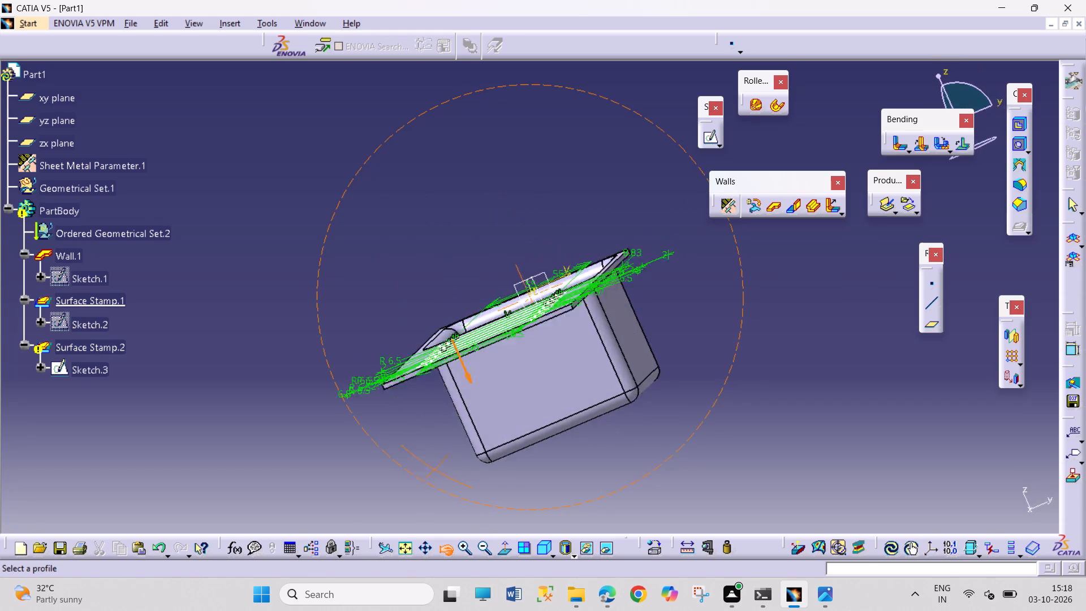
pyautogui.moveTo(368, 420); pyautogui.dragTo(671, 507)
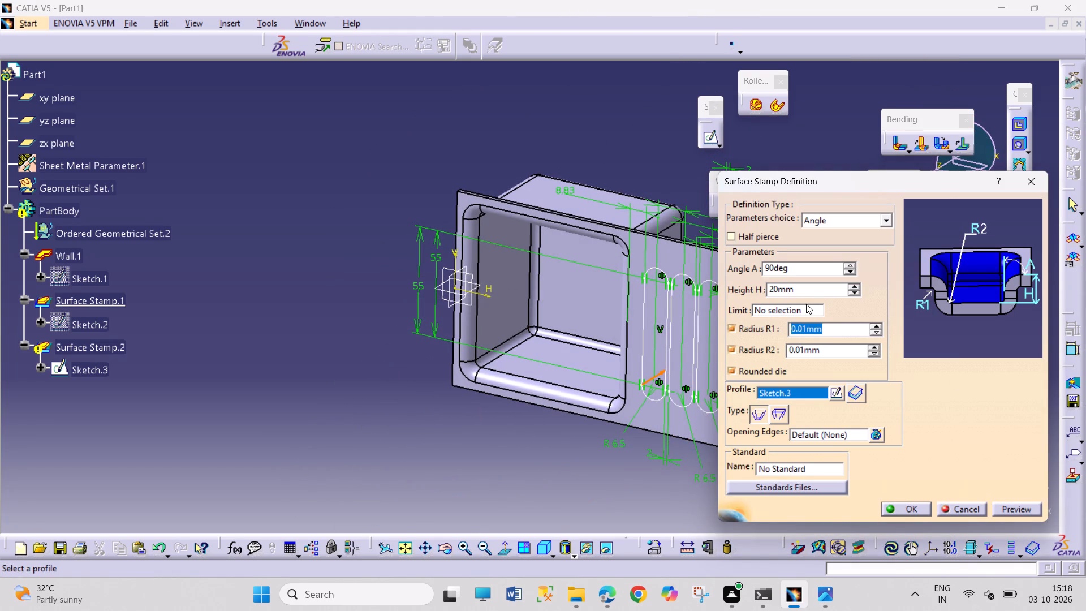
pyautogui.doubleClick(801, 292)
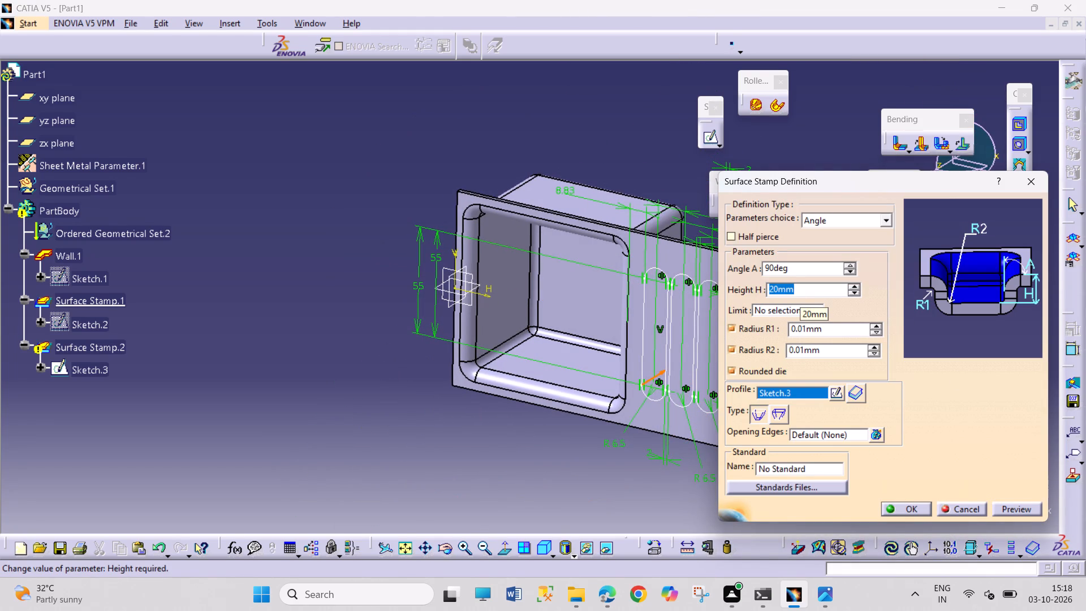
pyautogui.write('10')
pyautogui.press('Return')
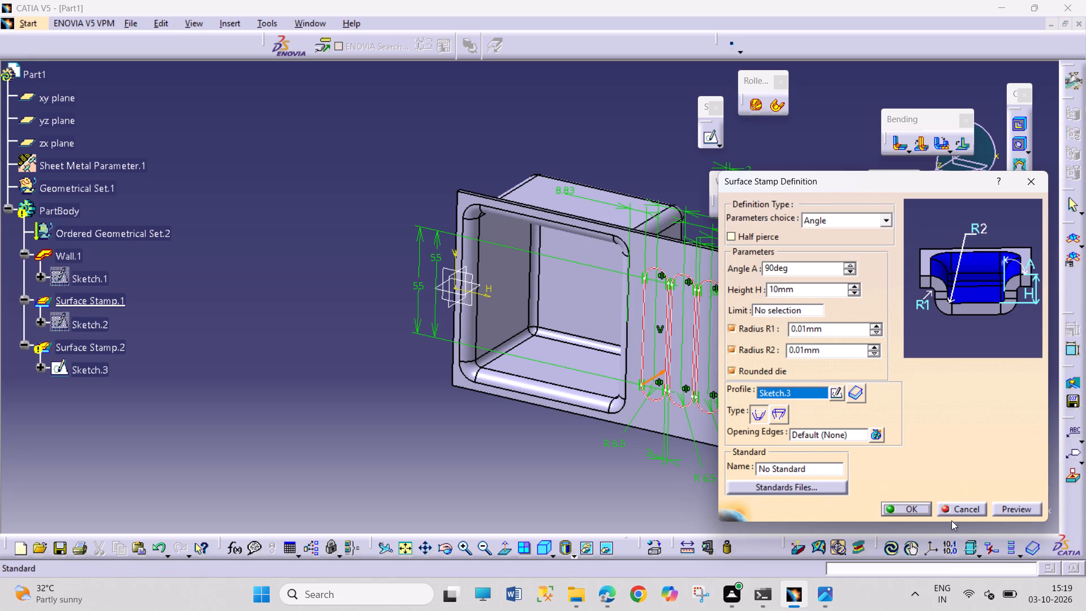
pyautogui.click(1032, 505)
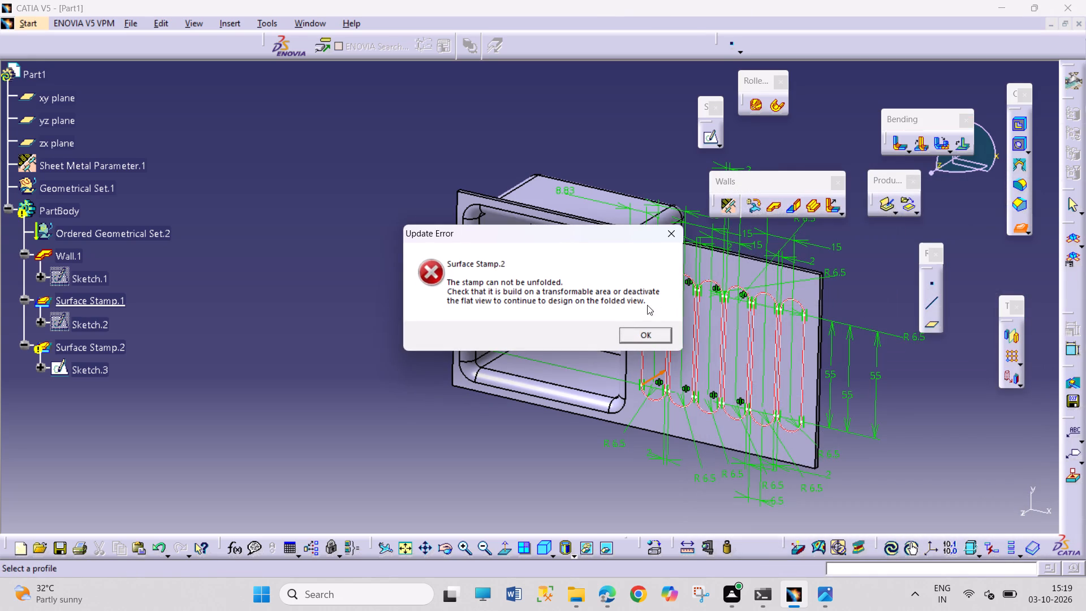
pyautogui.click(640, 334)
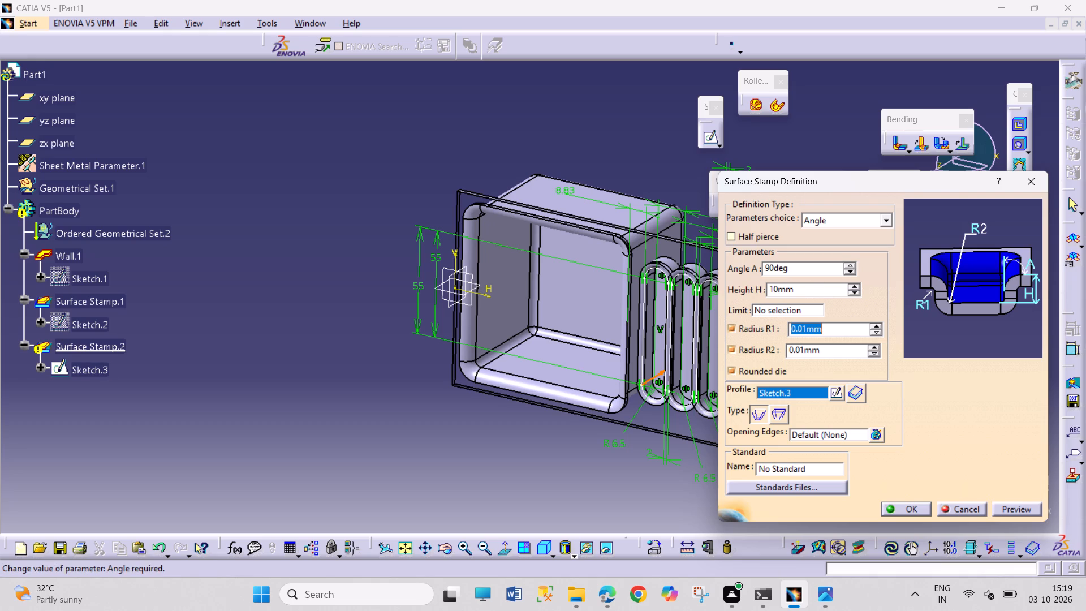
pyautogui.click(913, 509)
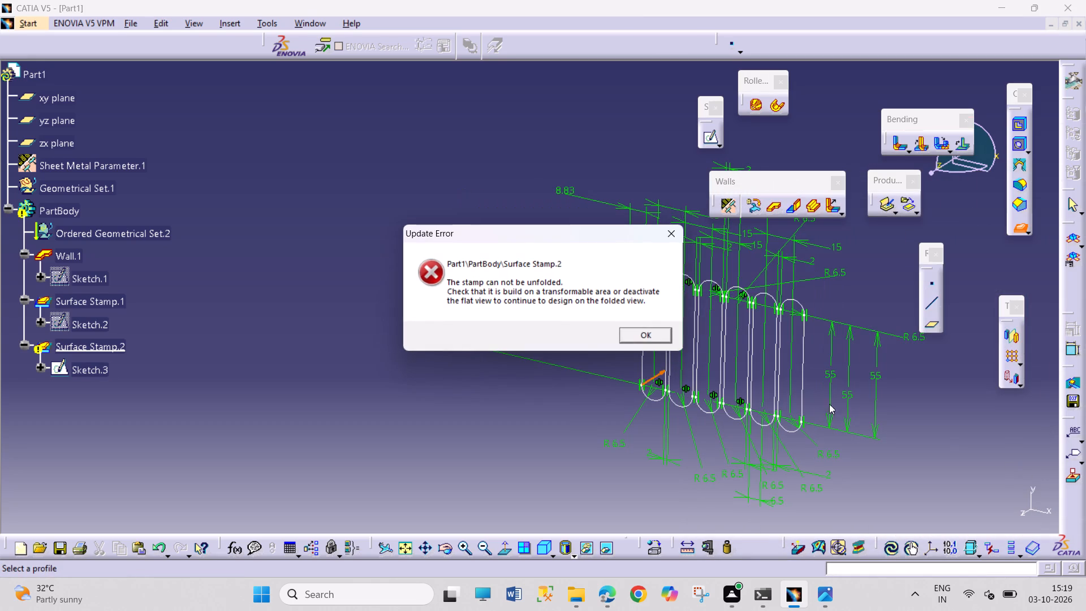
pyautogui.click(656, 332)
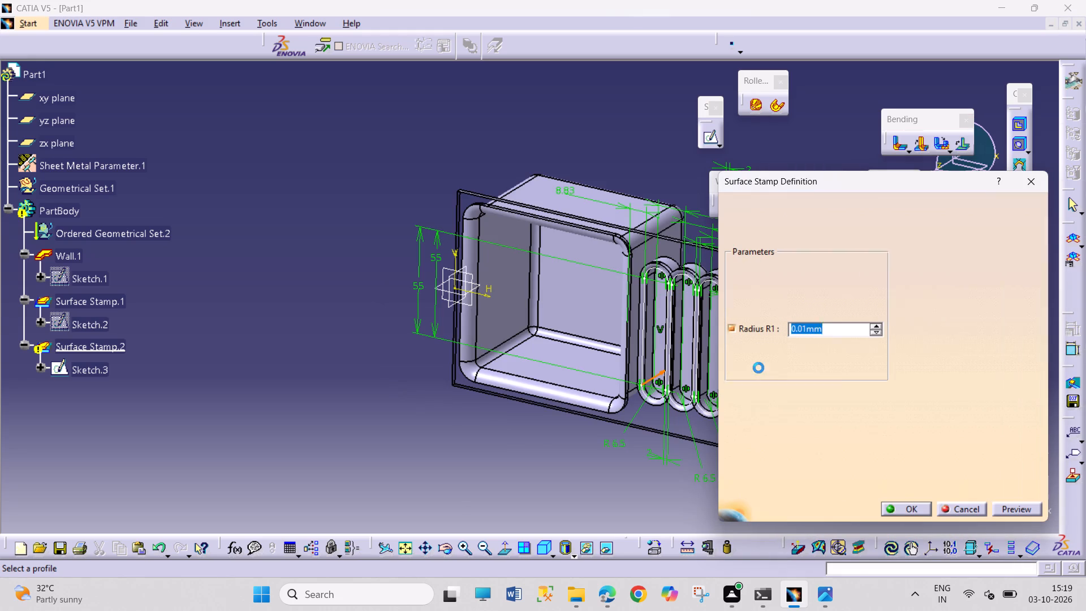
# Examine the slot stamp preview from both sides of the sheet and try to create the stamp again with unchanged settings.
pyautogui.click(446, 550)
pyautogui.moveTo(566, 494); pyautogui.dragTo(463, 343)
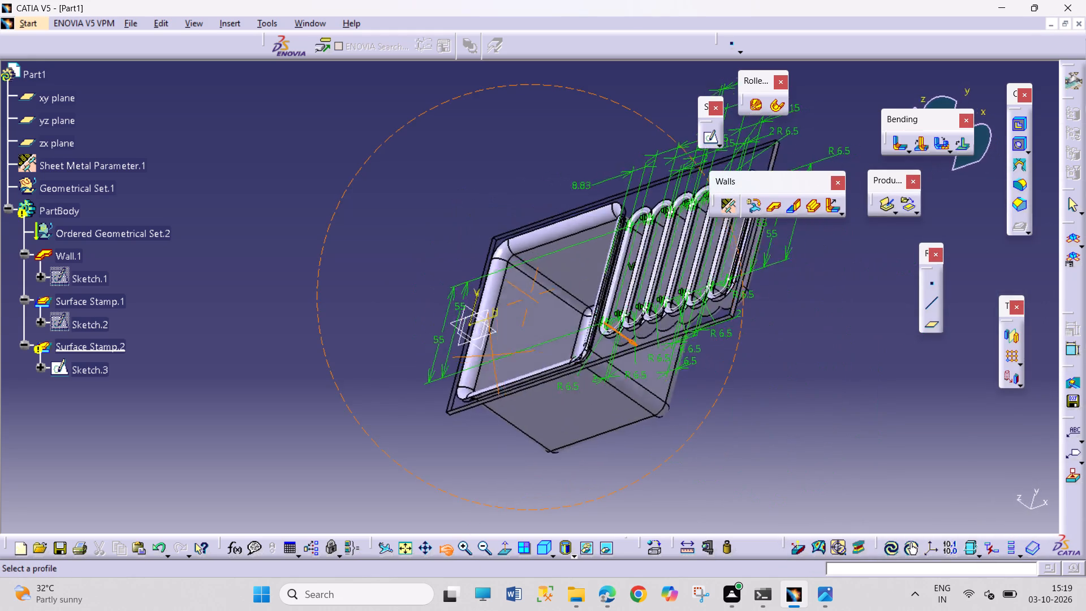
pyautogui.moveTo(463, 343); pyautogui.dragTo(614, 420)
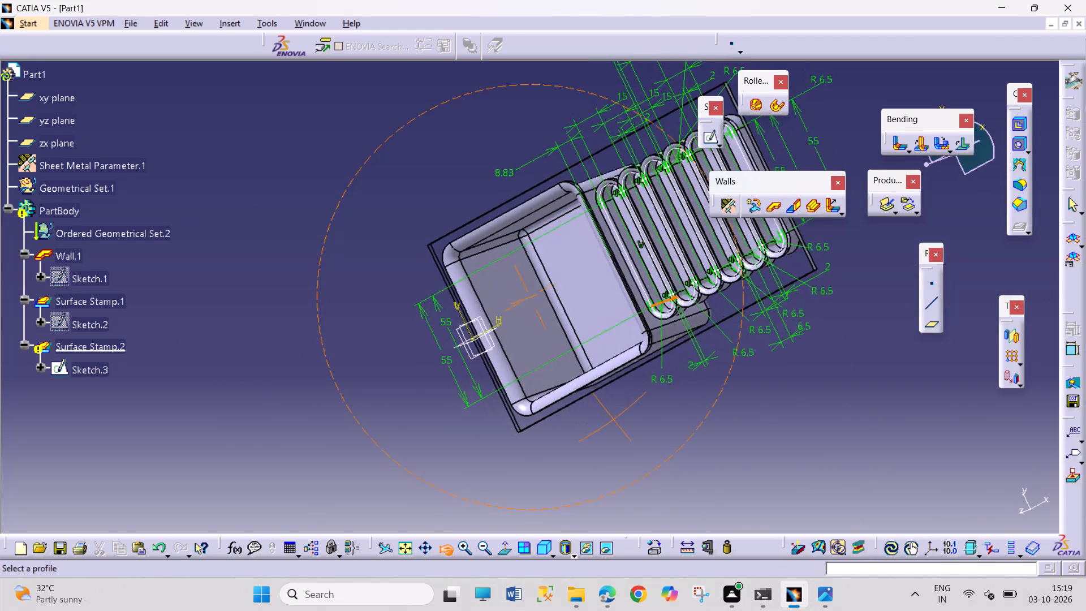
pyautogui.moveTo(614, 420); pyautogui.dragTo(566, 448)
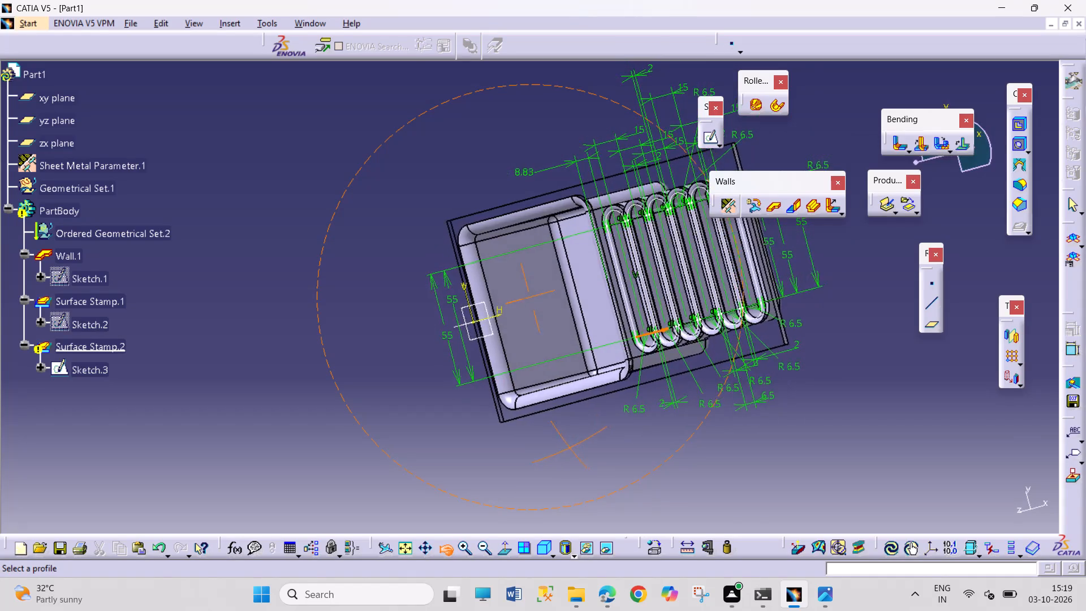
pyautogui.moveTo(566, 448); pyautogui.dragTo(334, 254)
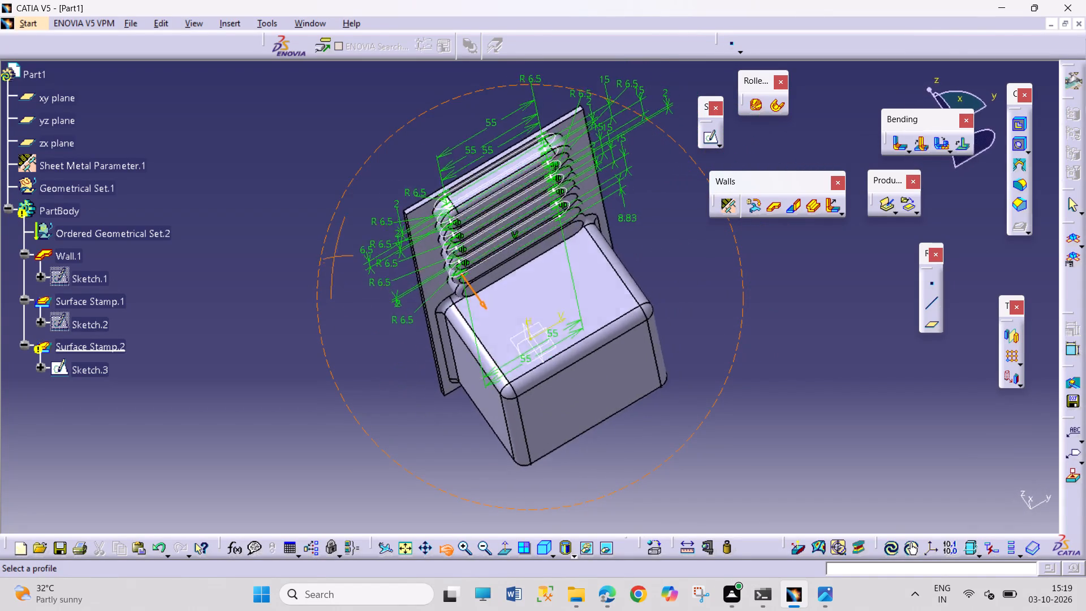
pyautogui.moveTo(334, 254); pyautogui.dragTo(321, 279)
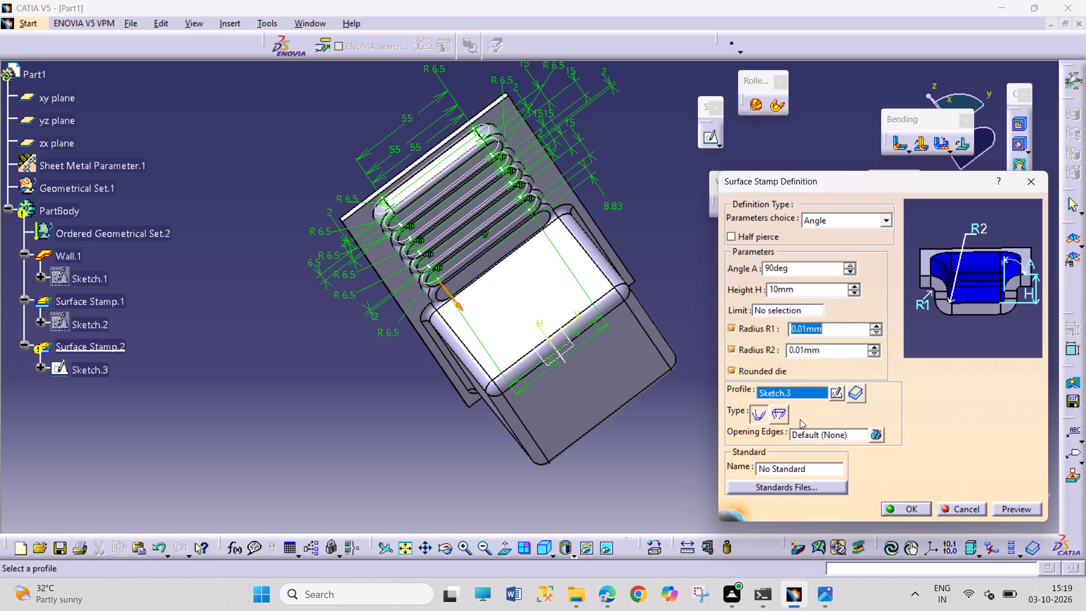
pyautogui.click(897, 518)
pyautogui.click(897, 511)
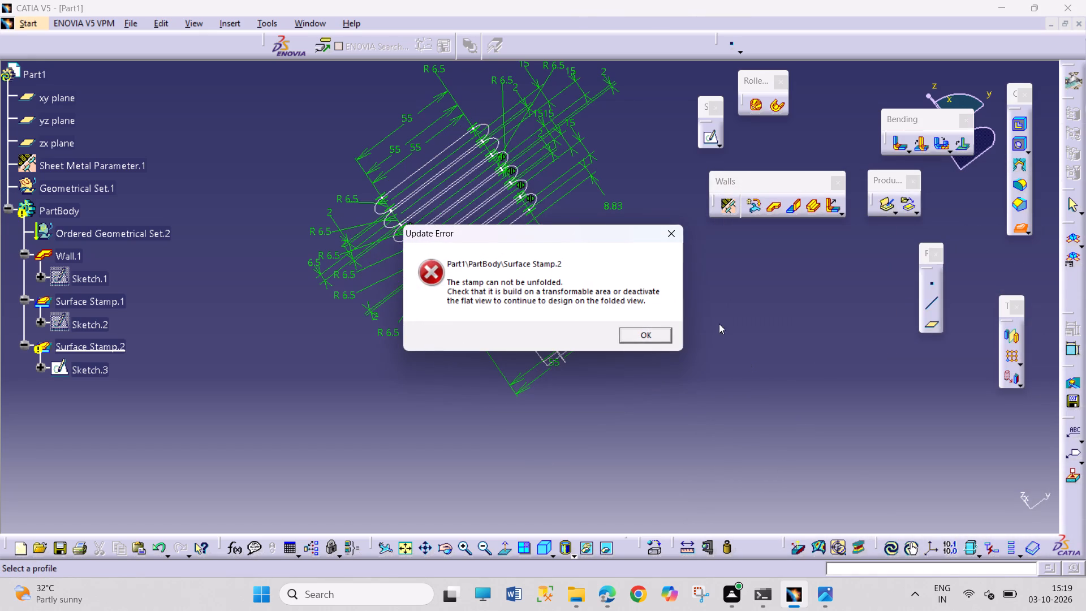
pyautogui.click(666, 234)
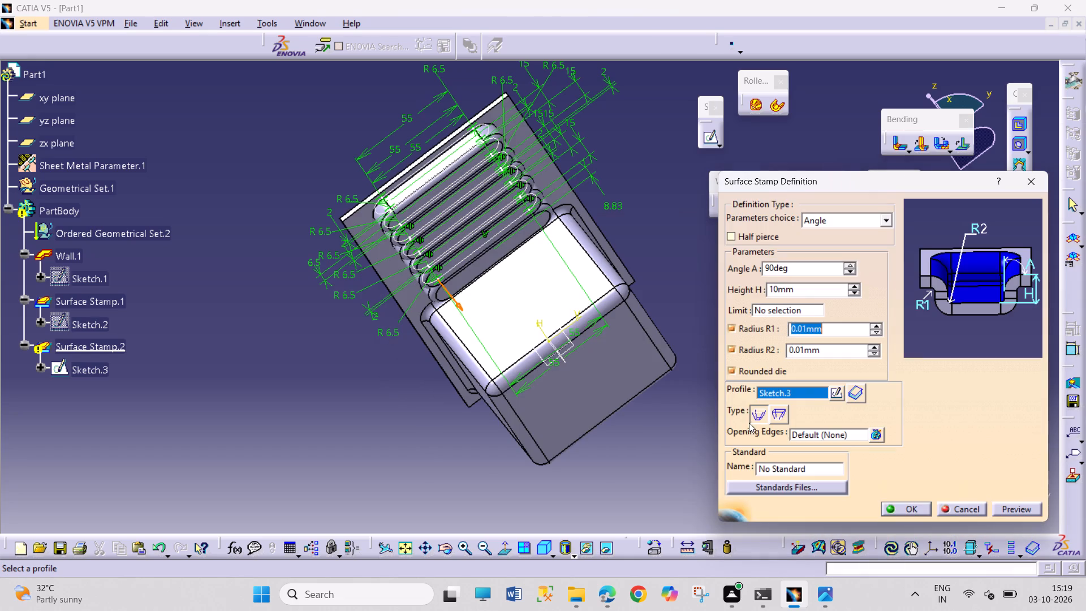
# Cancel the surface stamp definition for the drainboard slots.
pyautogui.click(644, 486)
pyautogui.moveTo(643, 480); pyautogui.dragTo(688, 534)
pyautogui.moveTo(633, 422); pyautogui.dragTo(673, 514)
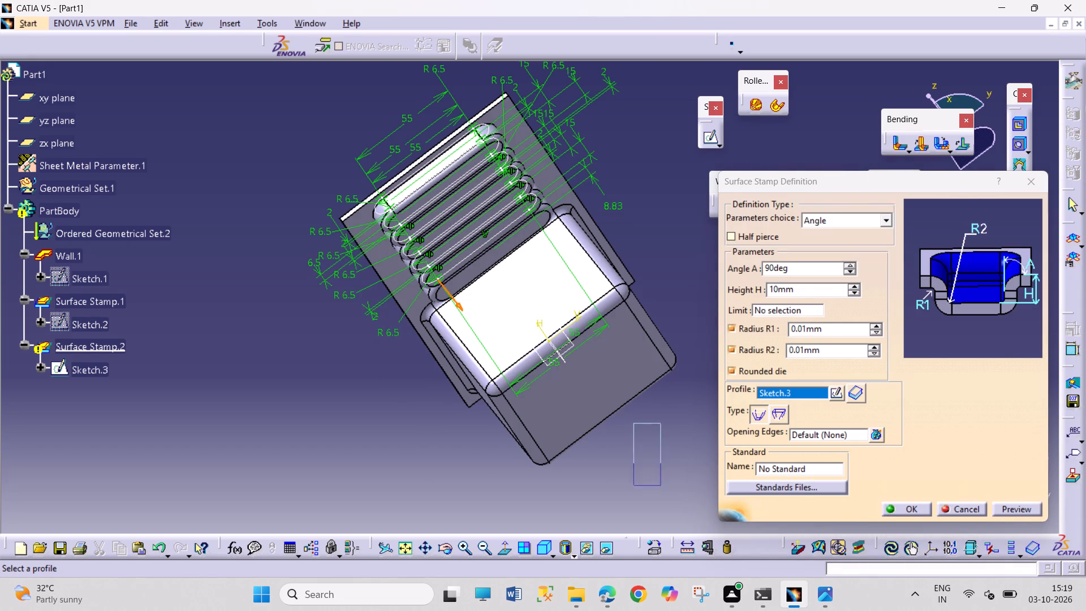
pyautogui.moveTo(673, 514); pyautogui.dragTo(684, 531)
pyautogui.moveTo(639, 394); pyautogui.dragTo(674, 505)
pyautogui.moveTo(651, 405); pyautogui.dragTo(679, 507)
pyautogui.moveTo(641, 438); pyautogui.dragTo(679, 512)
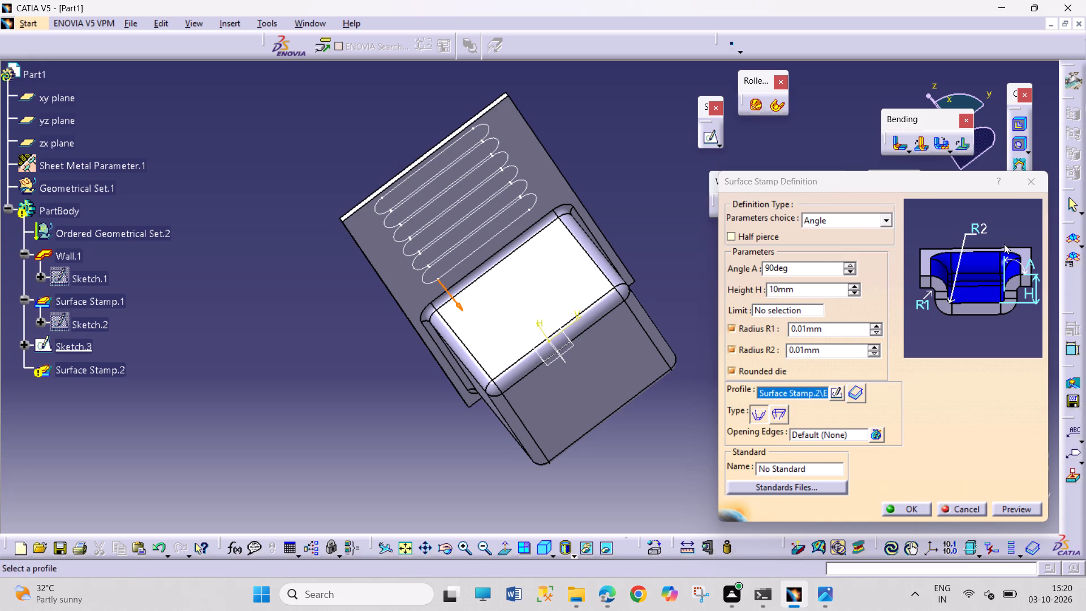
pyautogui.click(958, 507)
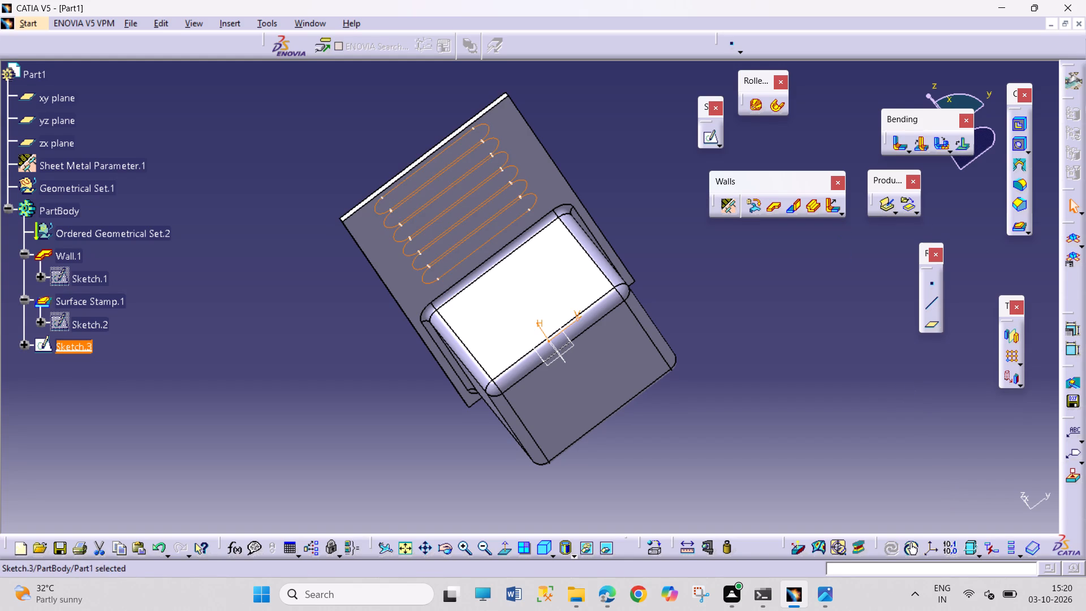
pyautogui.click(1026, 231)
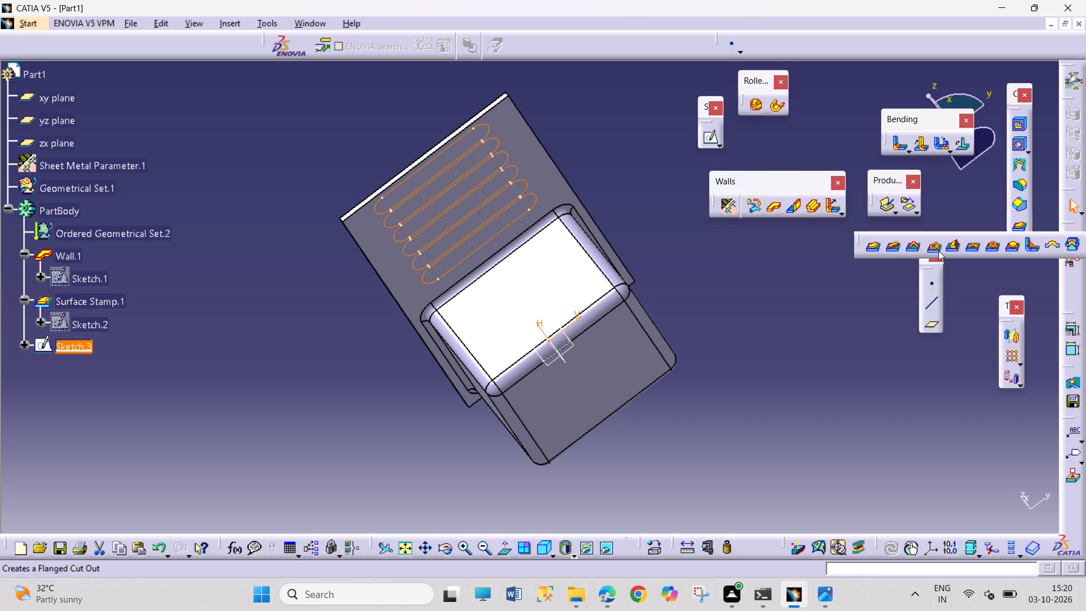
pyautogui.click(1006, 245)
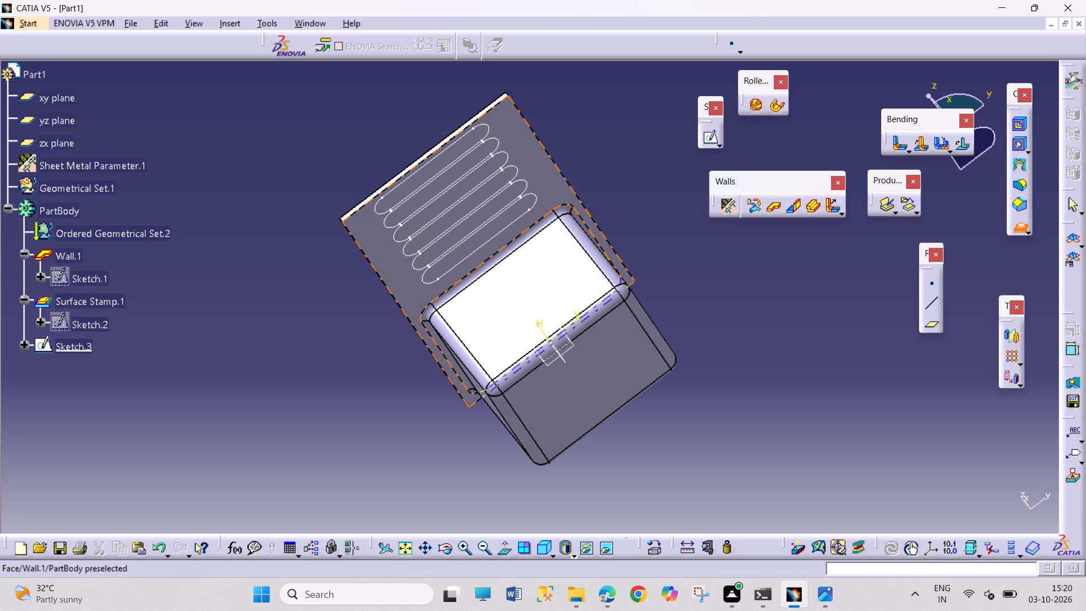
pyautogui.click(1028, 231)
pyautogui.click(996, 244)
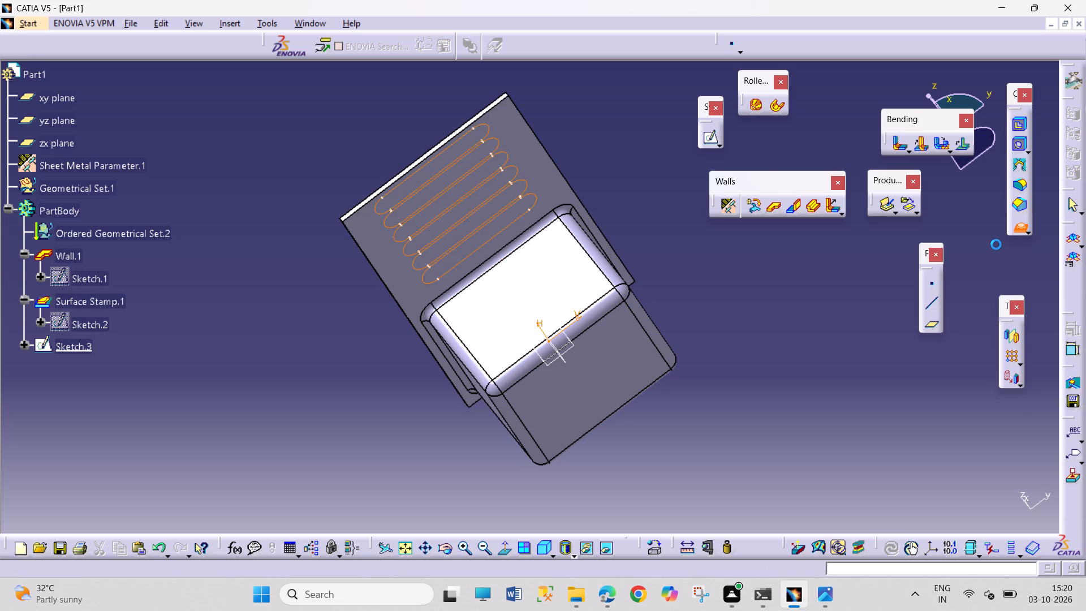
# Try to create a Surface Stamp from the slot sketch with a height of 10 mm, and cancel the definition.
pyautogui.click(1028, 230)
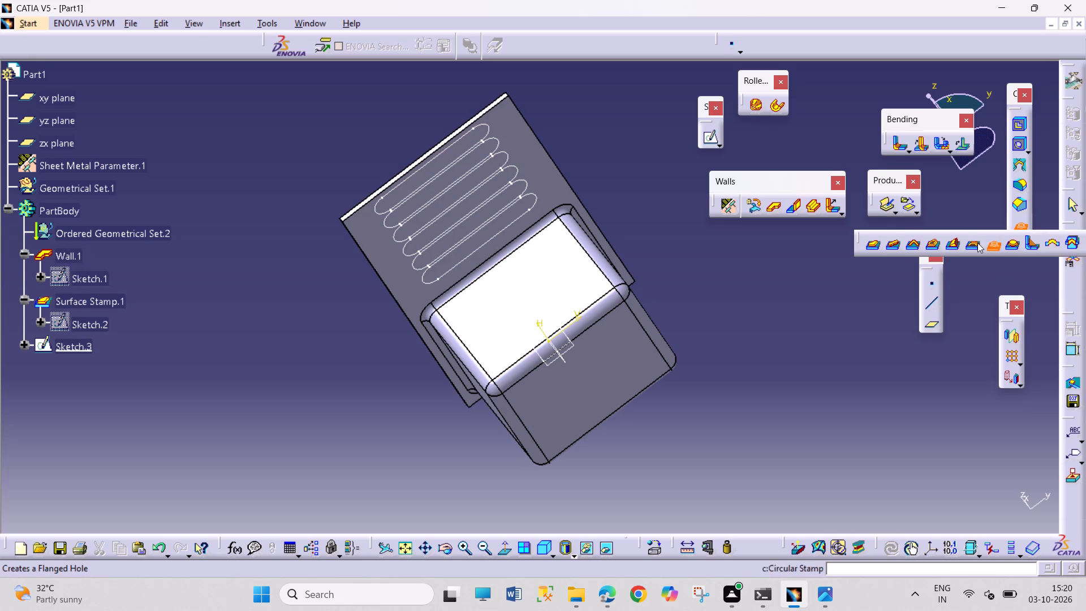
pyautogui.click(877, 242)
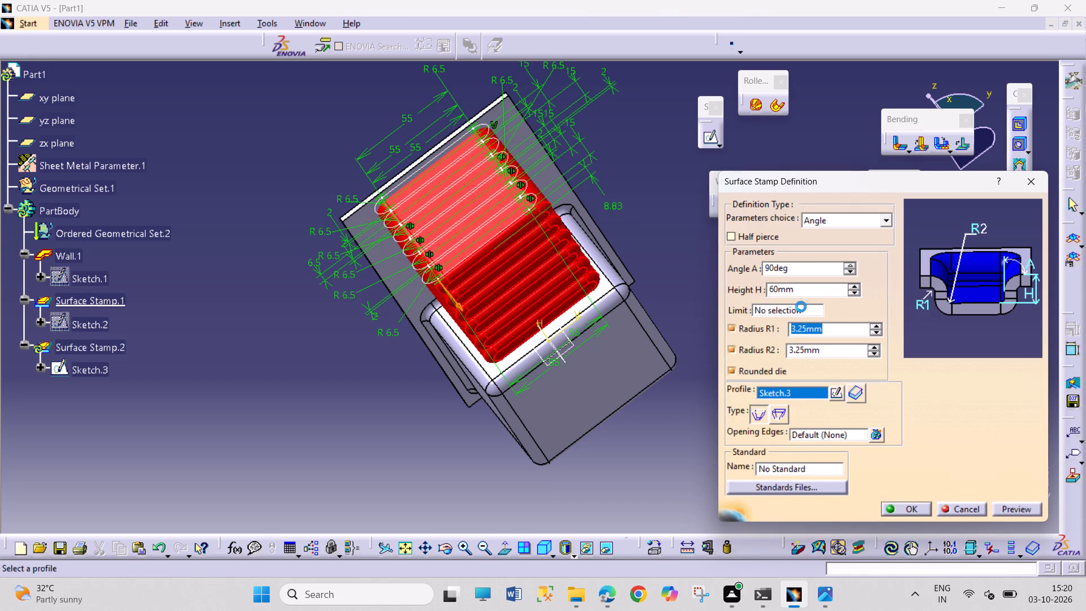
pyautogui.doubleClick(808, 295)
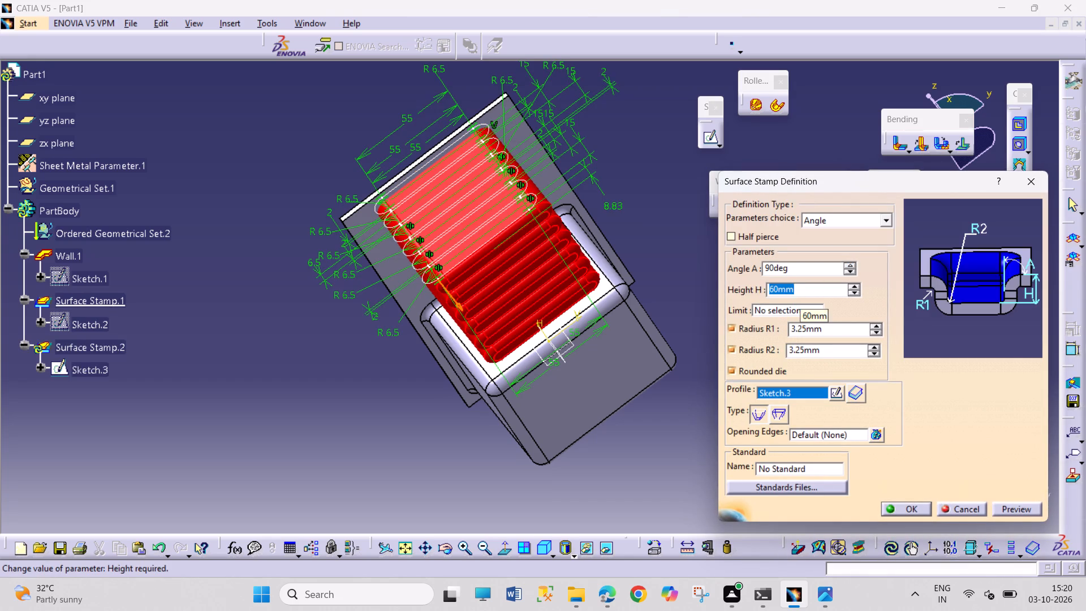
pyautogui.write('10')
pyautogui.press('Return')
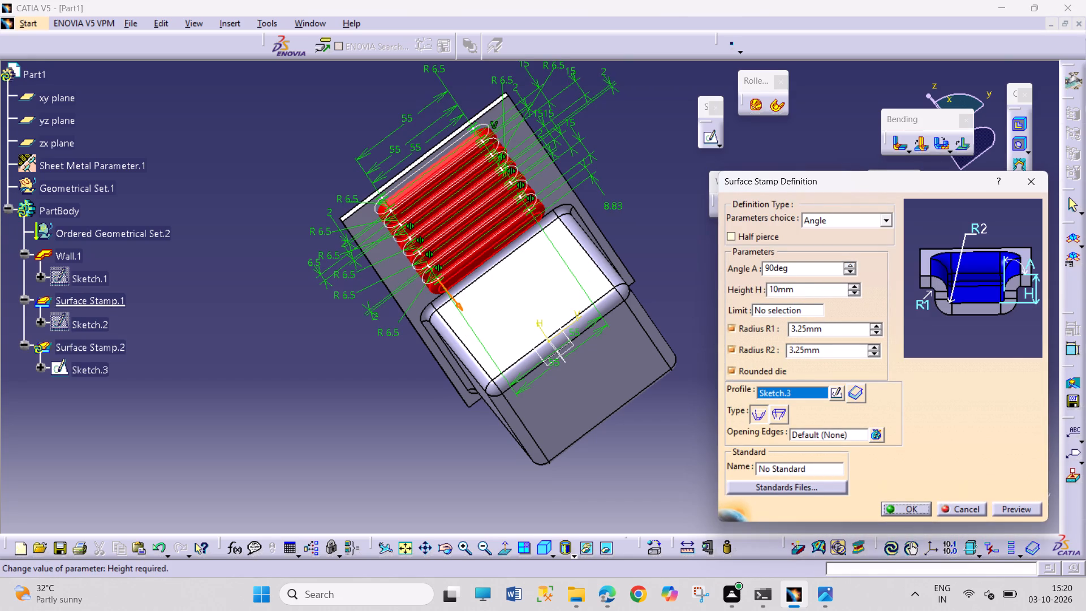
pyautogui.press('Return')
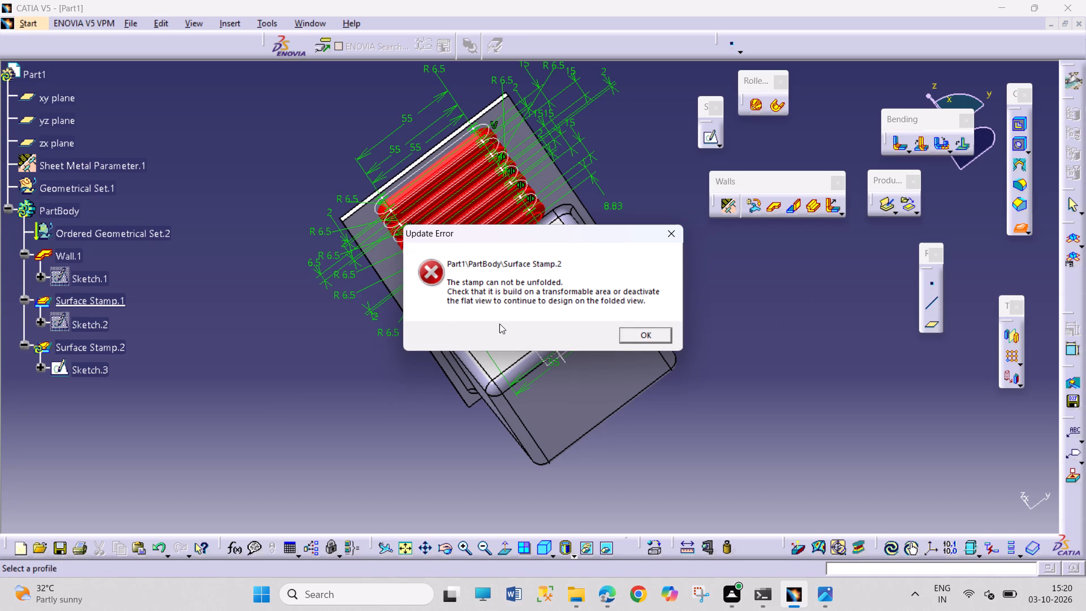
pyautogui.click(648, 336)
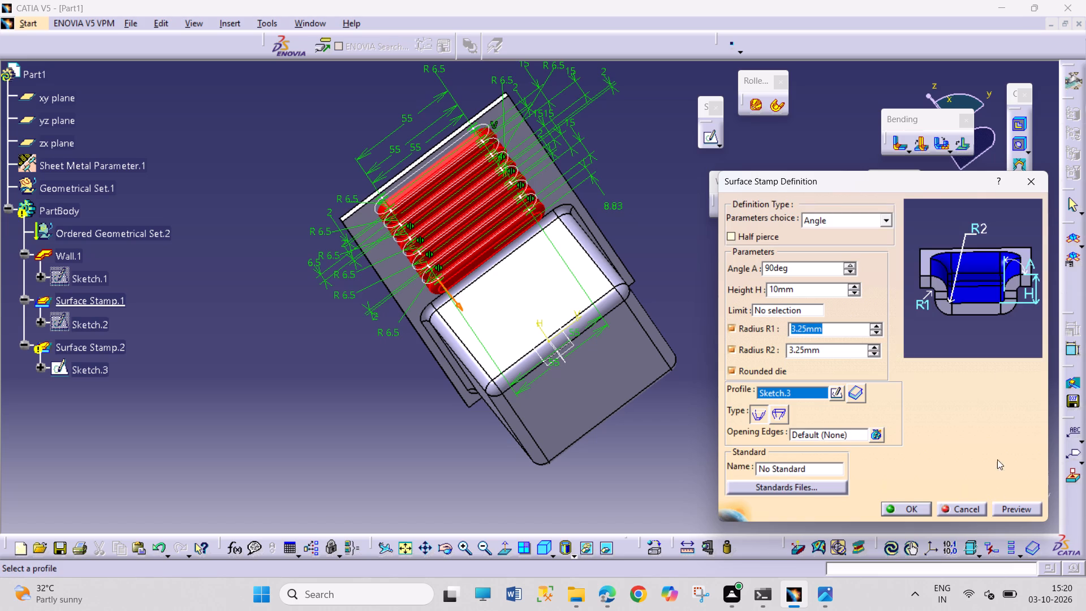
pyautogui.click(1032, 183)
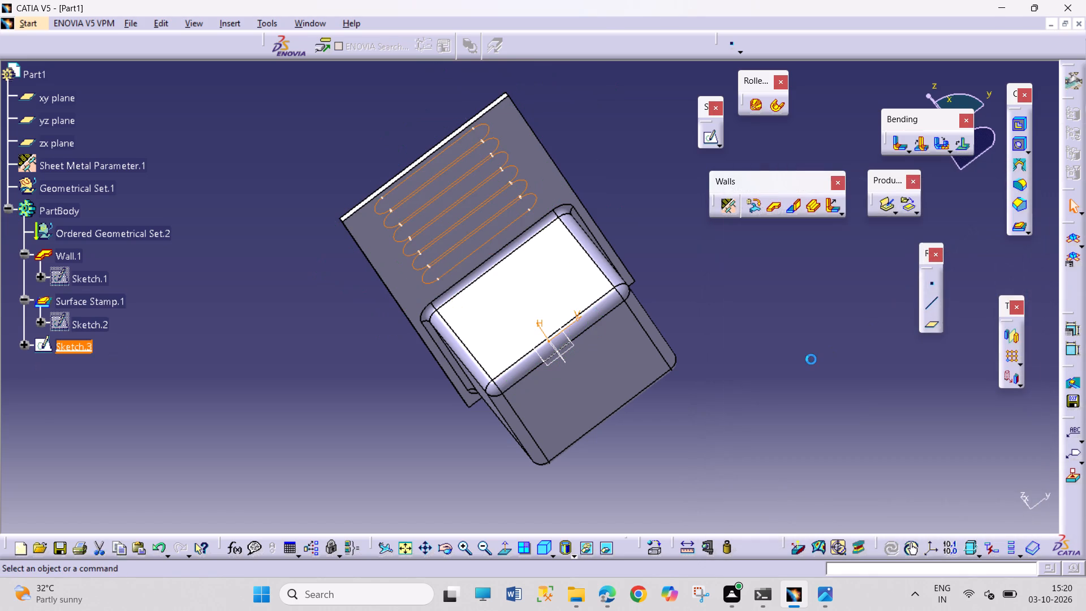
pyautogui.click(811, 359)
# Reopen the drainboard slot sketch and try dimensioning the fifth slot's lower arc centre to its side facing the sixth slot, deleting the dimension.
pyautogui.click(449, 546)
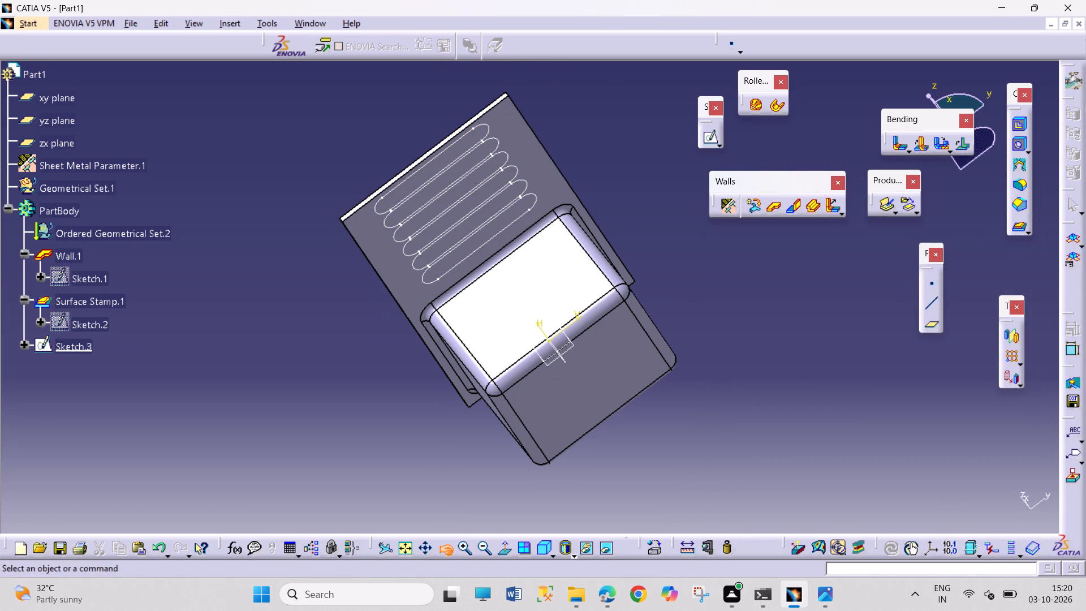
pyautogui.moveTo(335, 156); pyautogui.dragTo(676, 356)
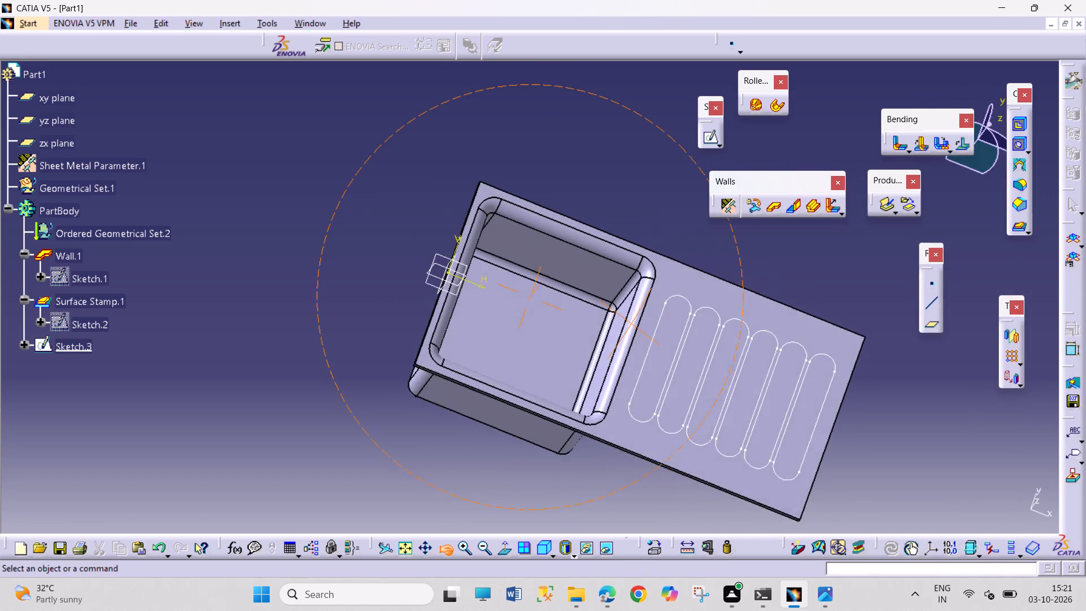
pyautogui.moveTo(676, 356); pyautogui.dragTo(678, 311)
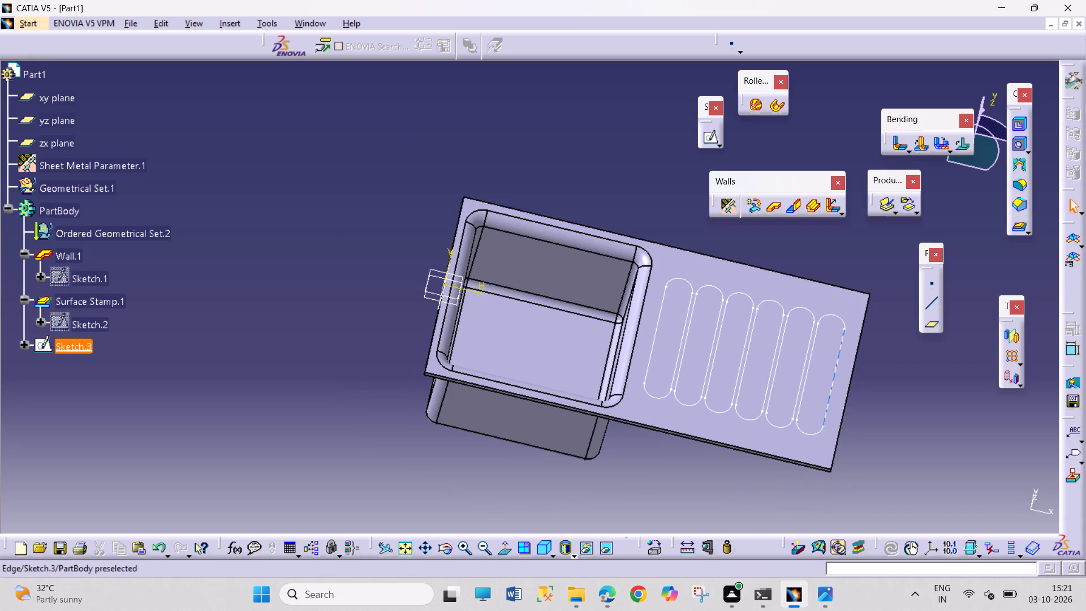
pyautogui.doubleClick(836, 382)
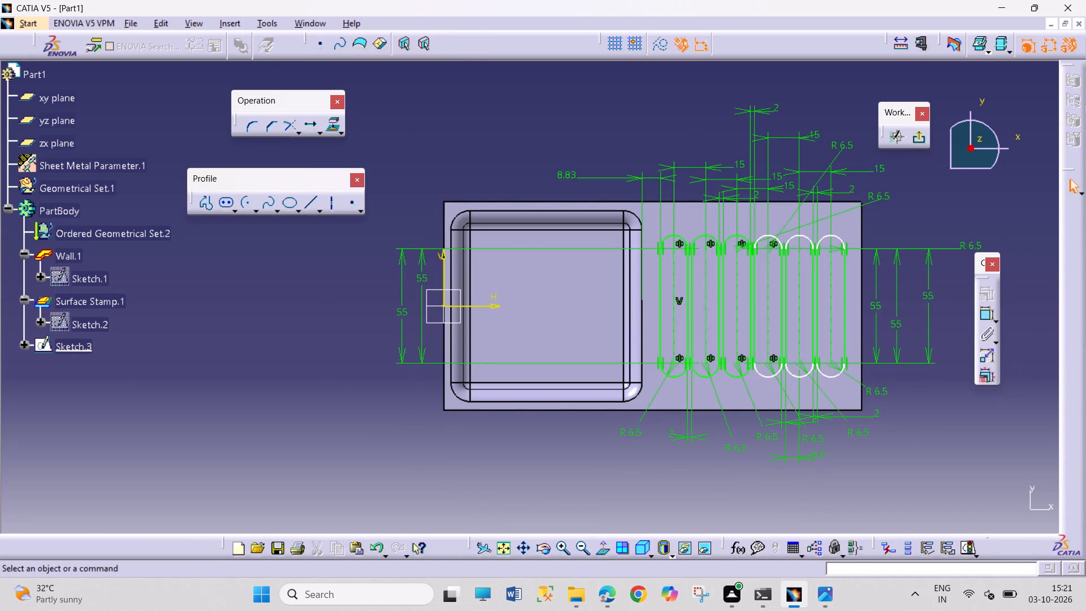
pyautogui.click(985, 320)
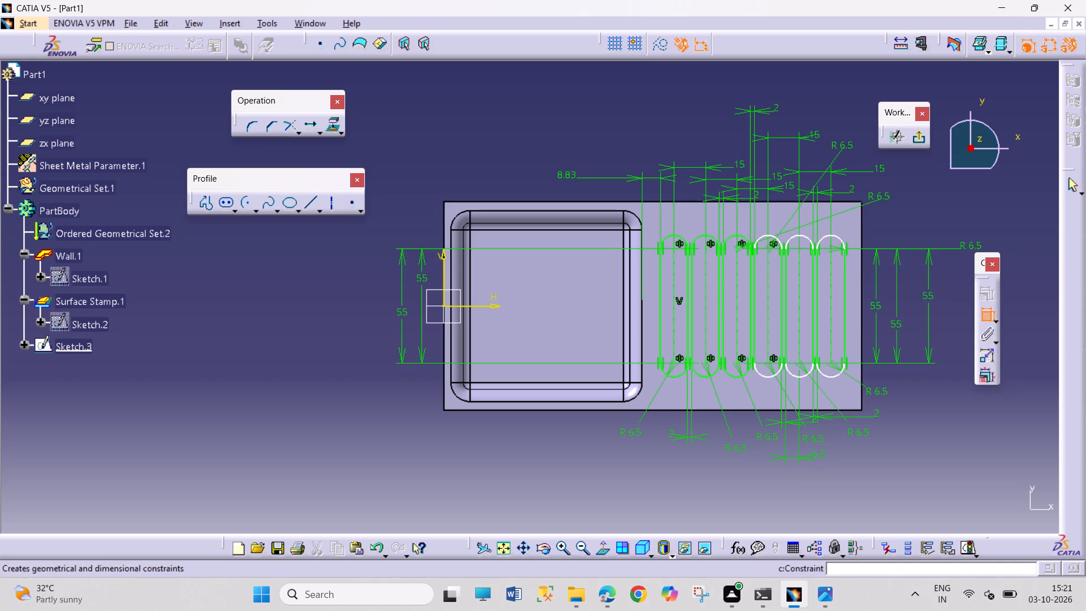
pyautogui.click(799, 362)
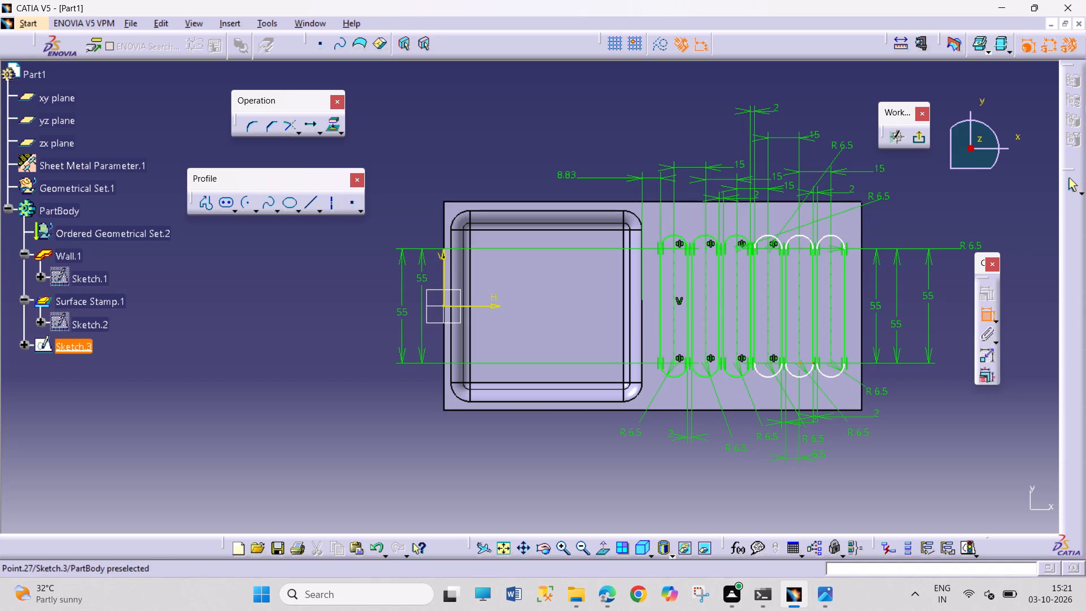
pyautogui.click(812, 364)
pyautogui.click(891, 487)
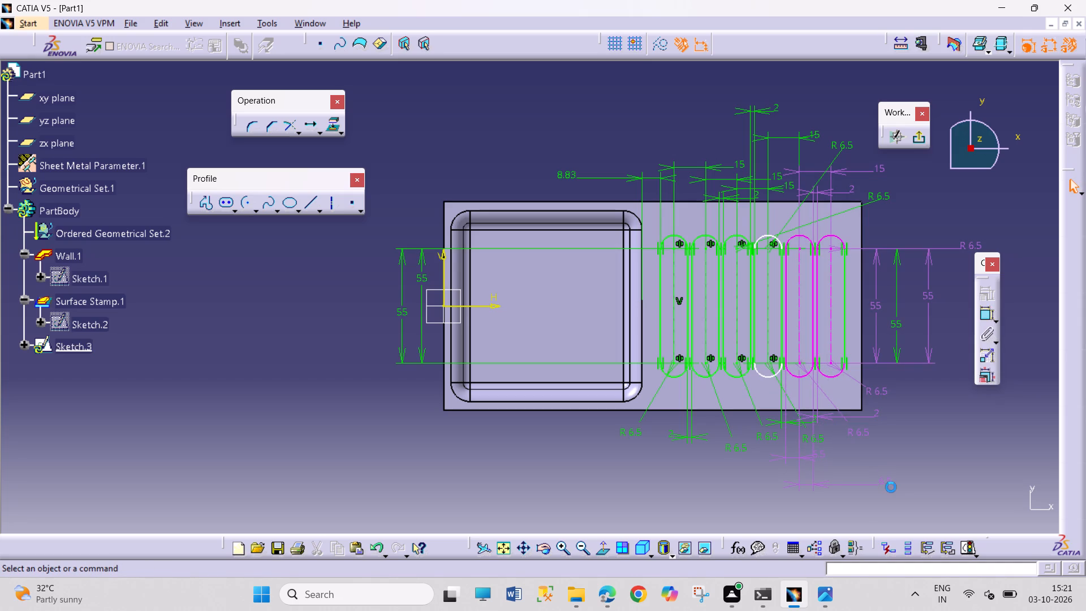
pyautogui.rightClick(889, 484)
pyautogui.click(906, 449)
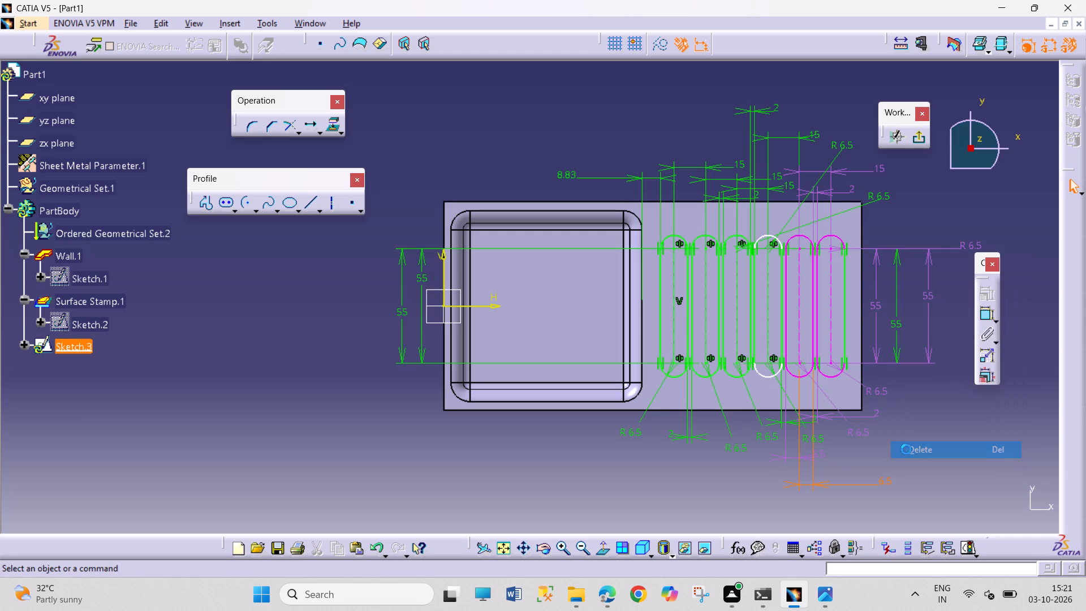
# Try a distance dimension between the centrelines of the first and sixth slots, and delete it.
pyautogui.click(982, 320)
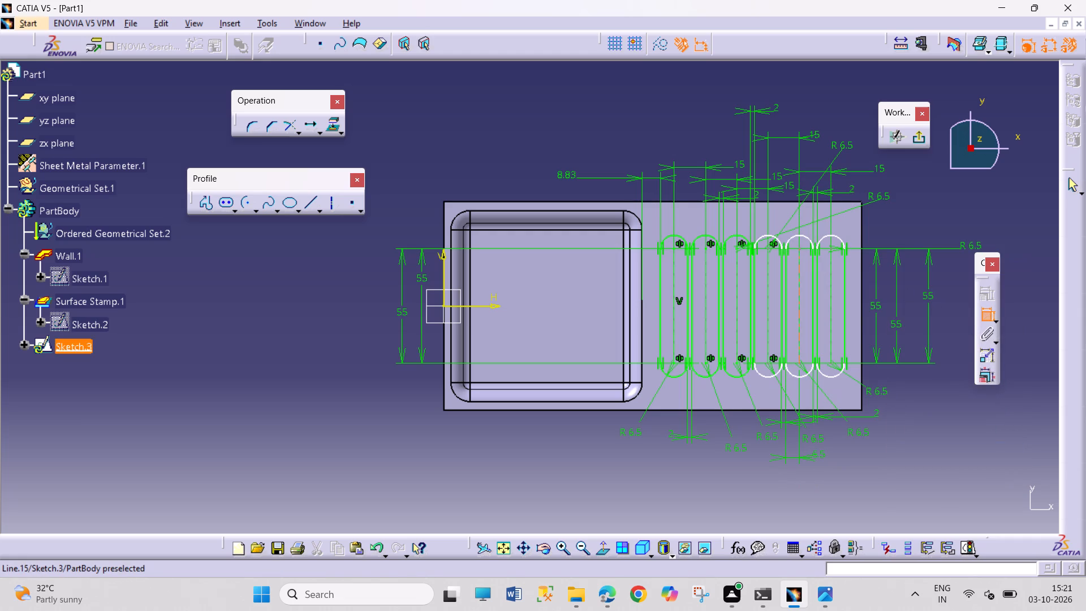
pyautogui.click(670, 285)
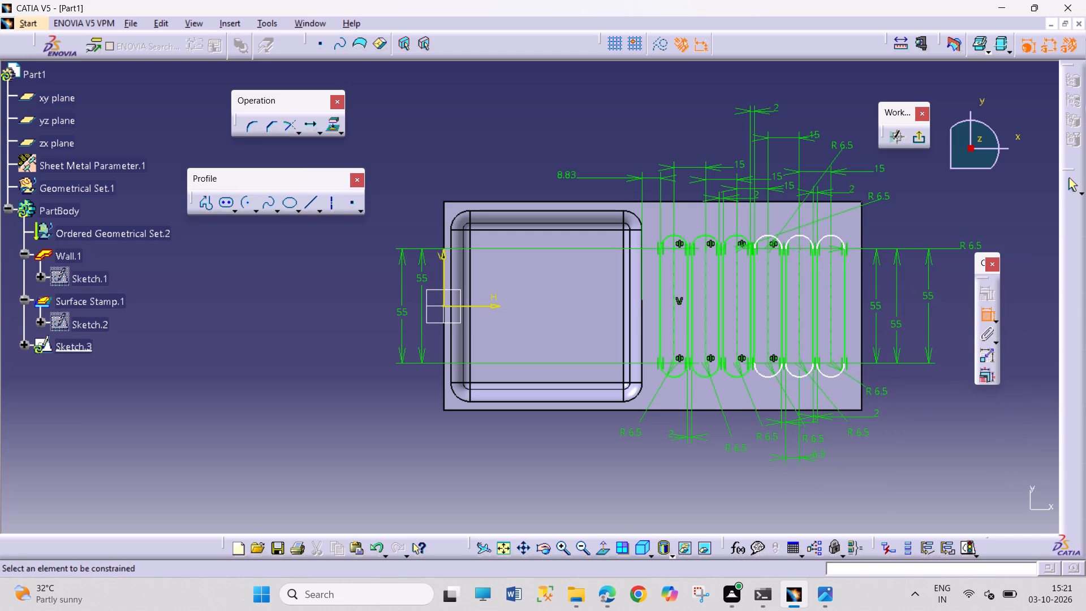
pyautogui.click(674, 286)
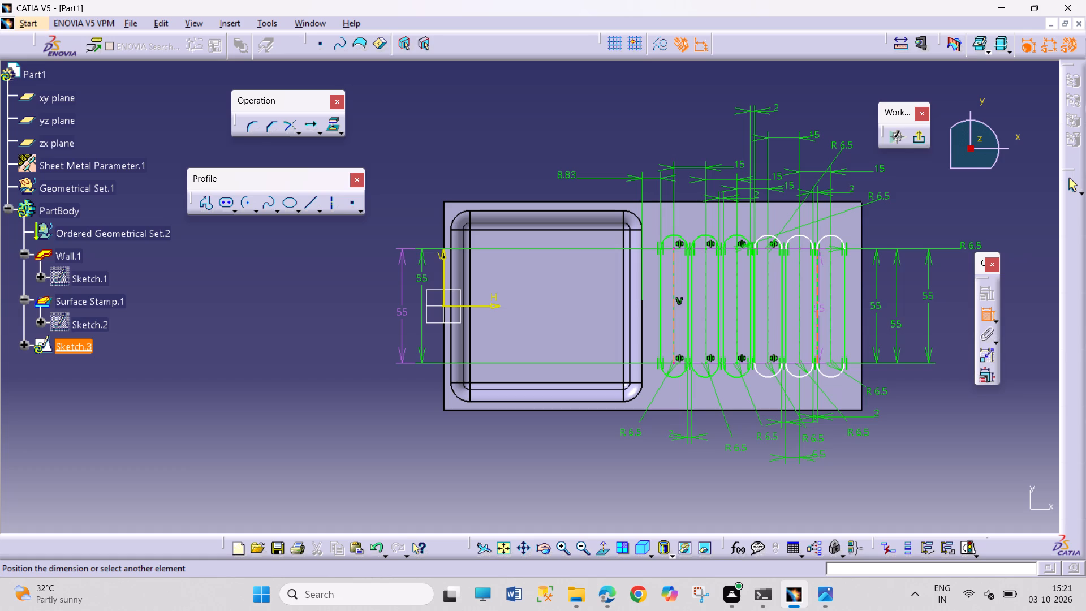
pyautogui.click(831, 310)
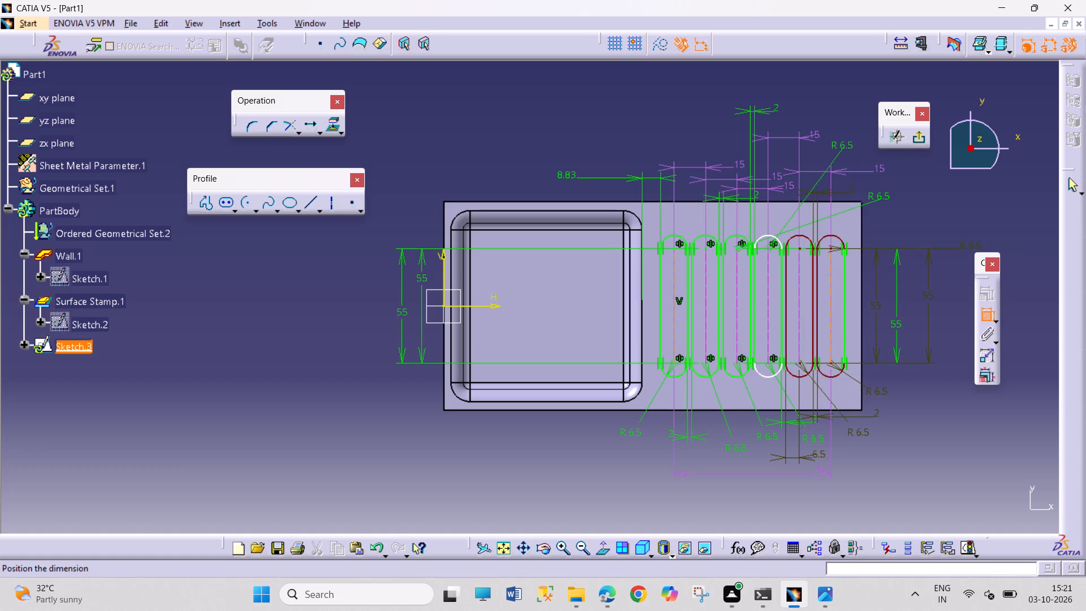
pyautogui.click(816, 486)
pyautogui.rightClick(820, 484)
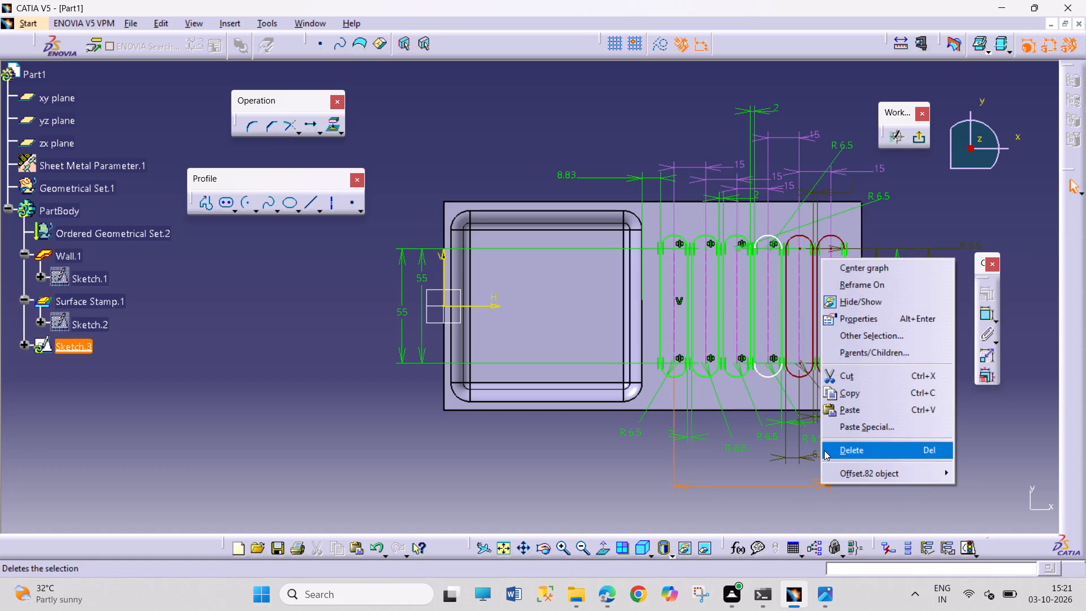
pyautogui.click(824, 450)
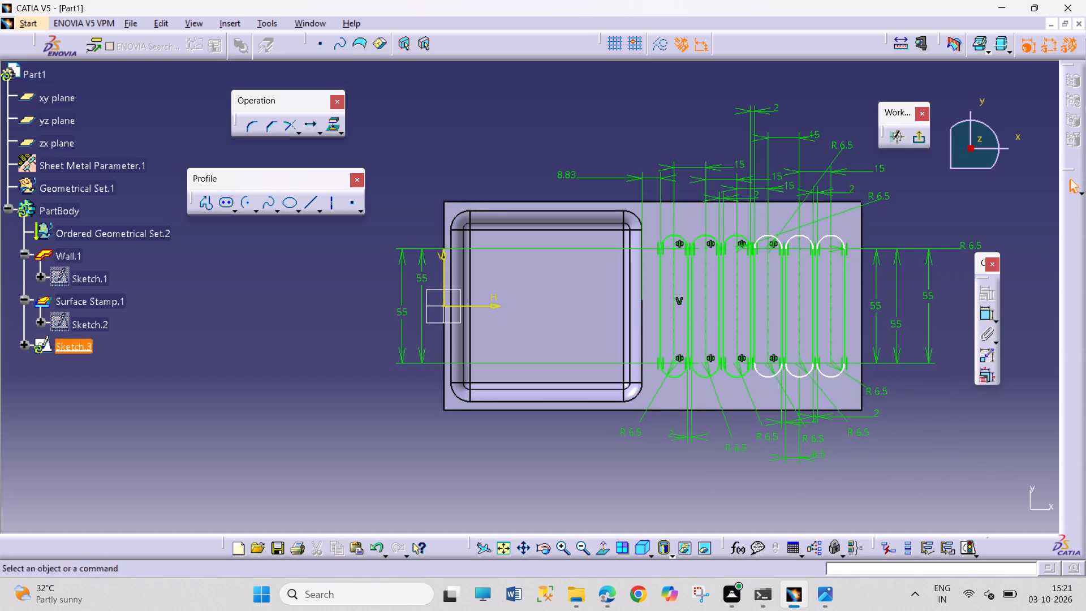
# Test whether the sixth slot's end arcs and straight sides can still be moved, and exit the sketch.
pyautogui.moveTo(826, 375); pyautogui.dragTo(827, 408)
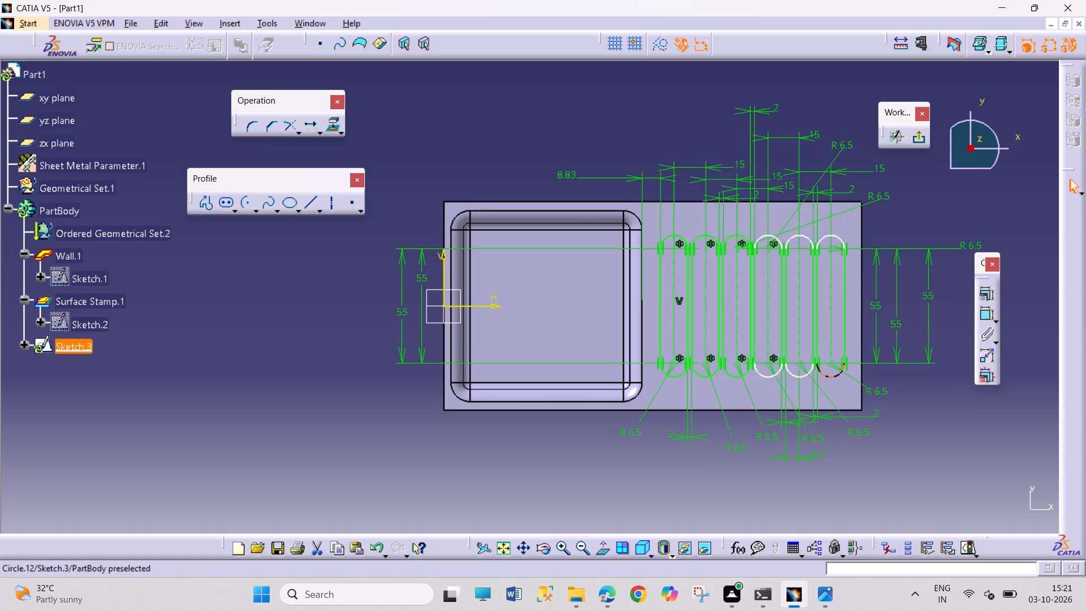
pyautogui.moveTo(827, 408); pyautogui.dragTo(828, 415)
pyautogui.moveTo(834, 236); pyautogui.dragTo(856, 250)
pyautogui.moveTo(856, 250); pyautogui.dragTo(847, 328)
pyautogui.moveTo(844, 330); pyautogui.dragTo(866, 340)
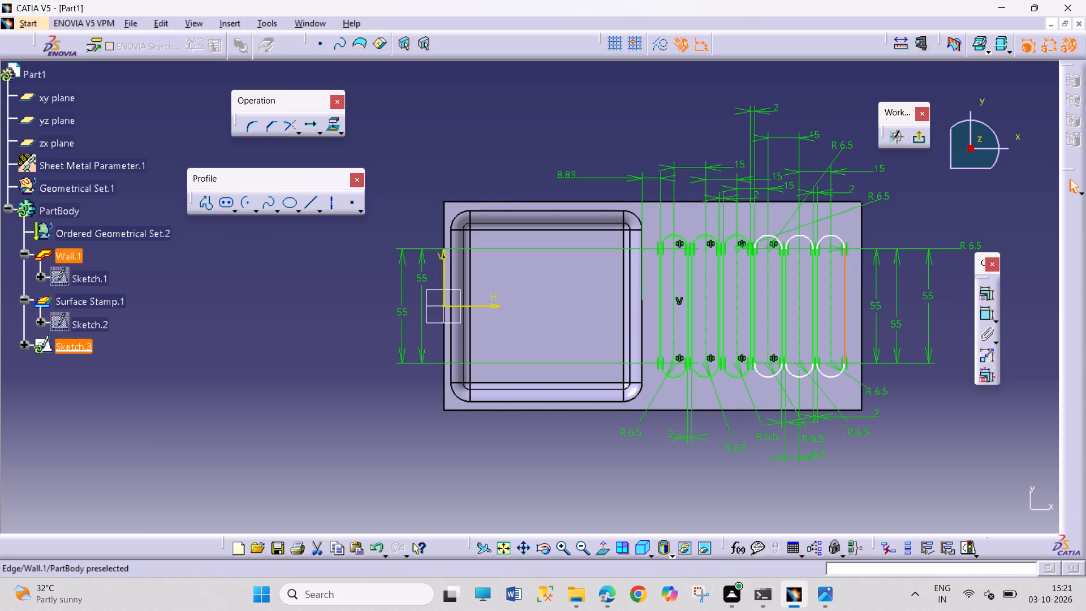
pyautogui.moveTo(820, 355); pyautogui.dragTo(842, 361)
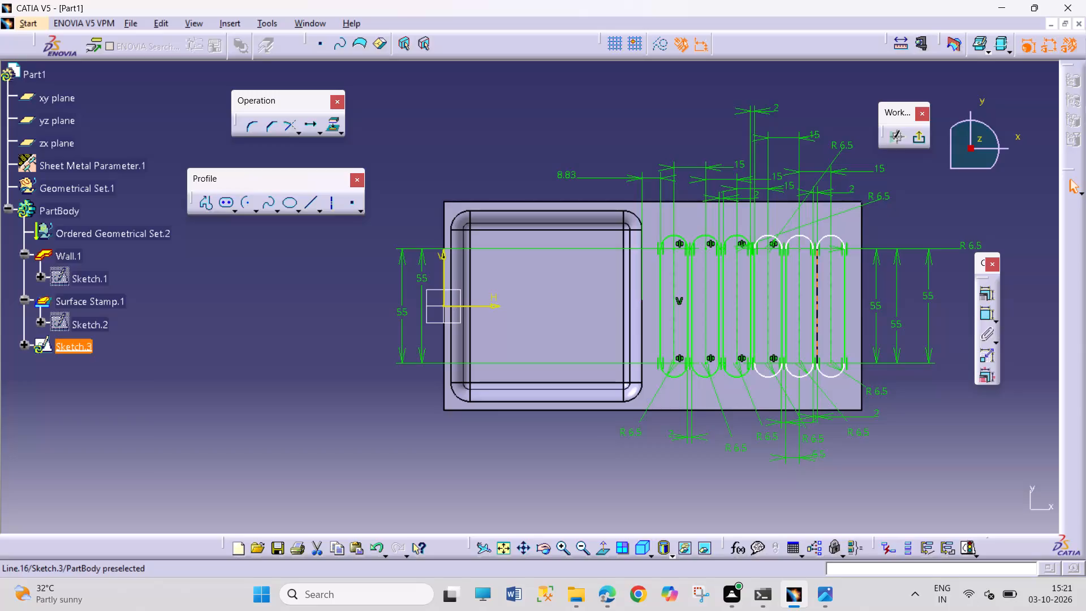
pyautogui.moveTo(842, 361); pyautogui.dragTo(842, 362)
pyautogui.moveTo(834, 378); pyautogui.dragTo(857, 373)
pyautogui.click(896, 410)
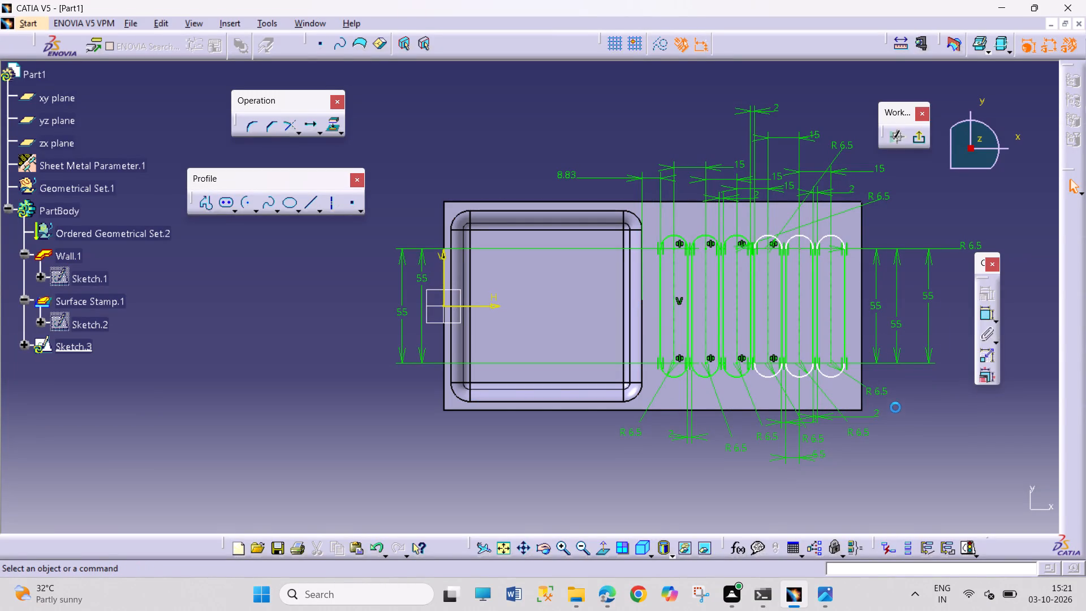
pyautogui.click(923, 142)
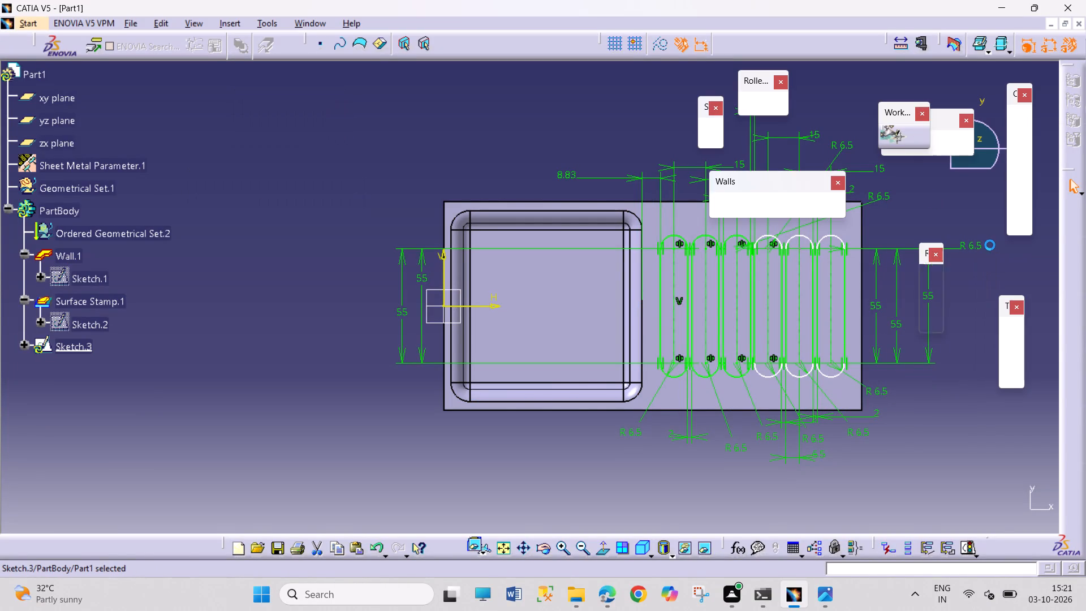
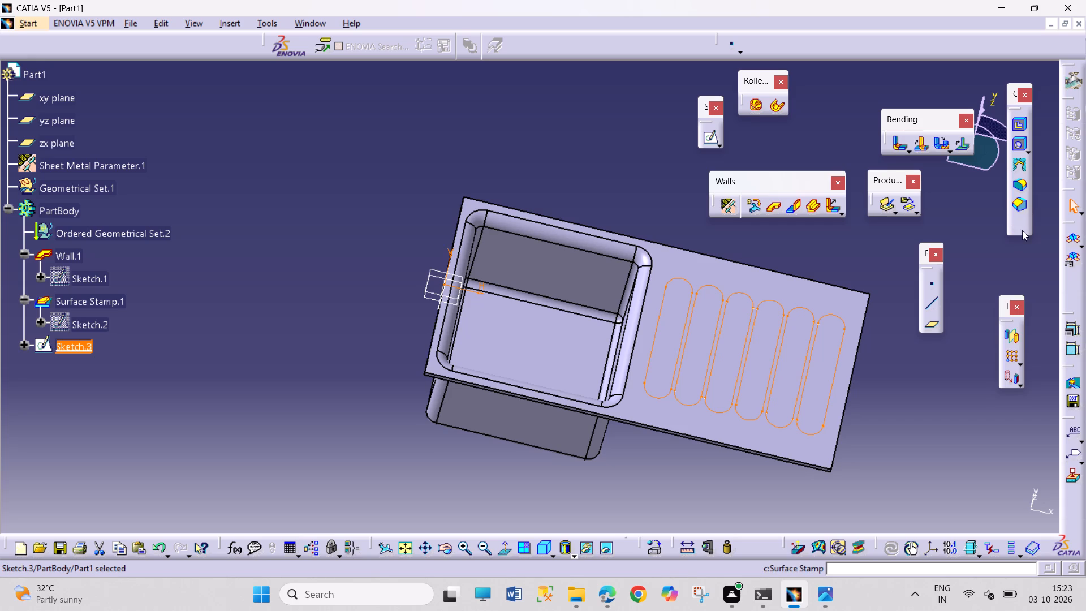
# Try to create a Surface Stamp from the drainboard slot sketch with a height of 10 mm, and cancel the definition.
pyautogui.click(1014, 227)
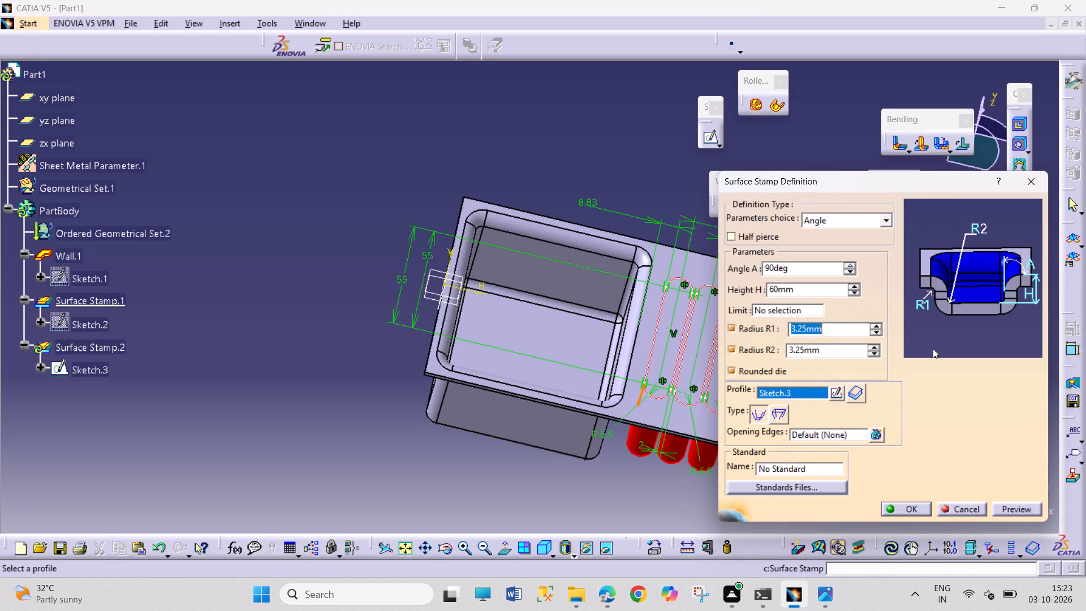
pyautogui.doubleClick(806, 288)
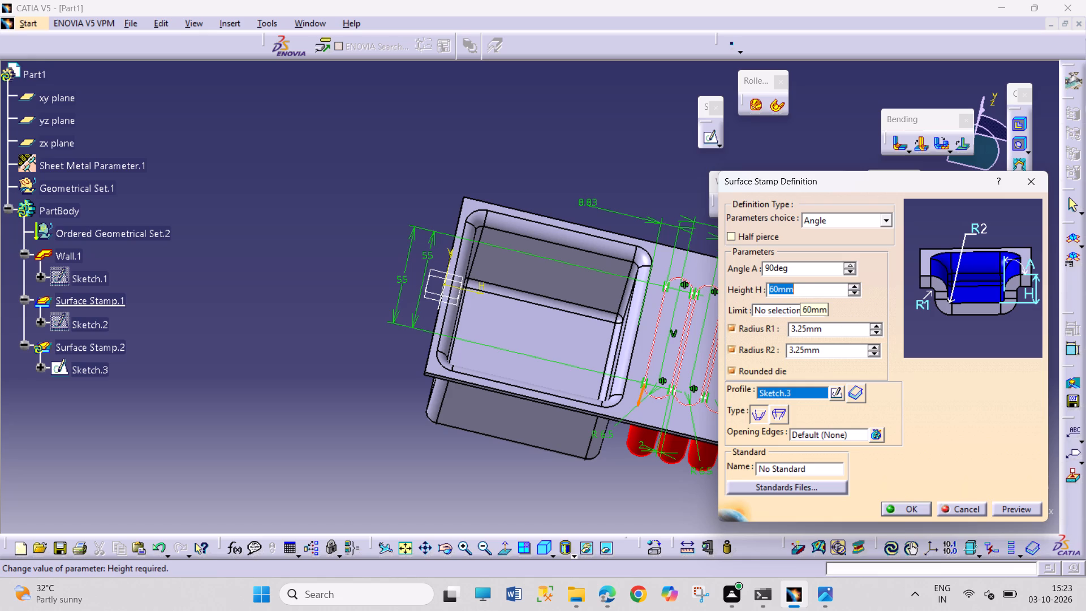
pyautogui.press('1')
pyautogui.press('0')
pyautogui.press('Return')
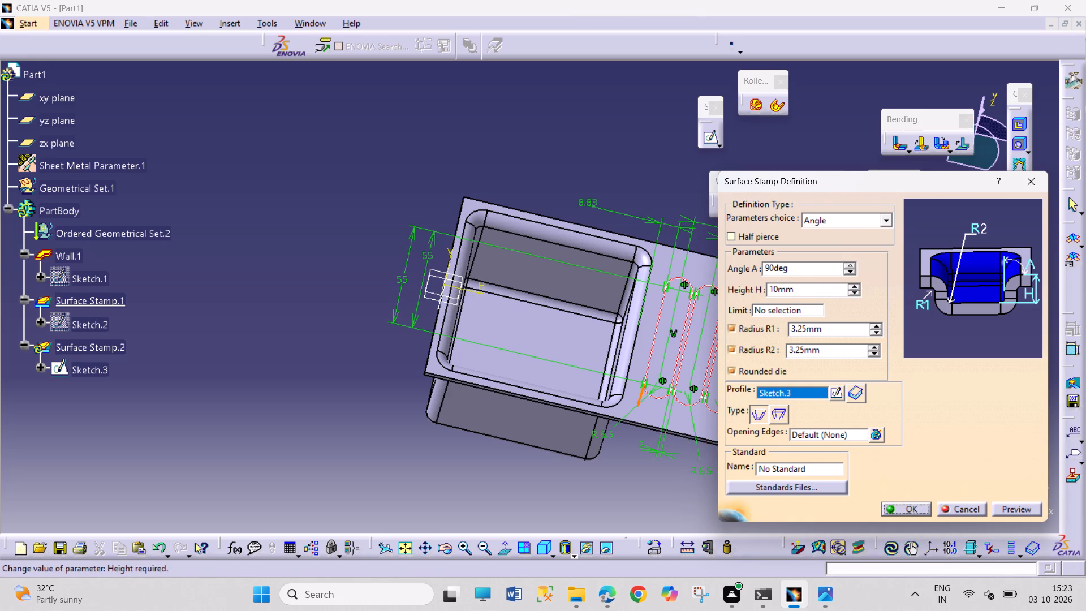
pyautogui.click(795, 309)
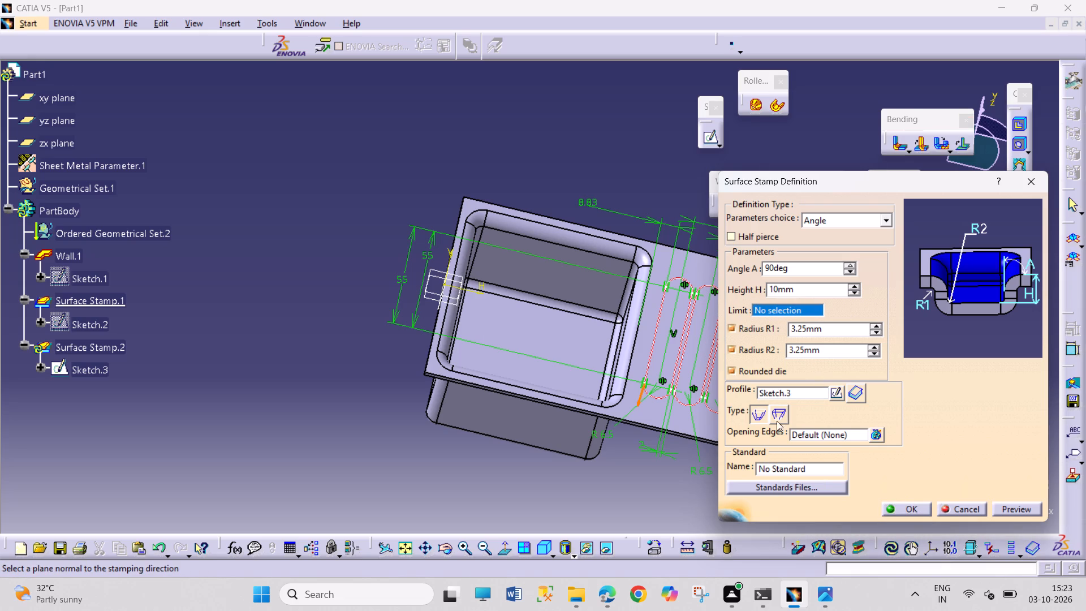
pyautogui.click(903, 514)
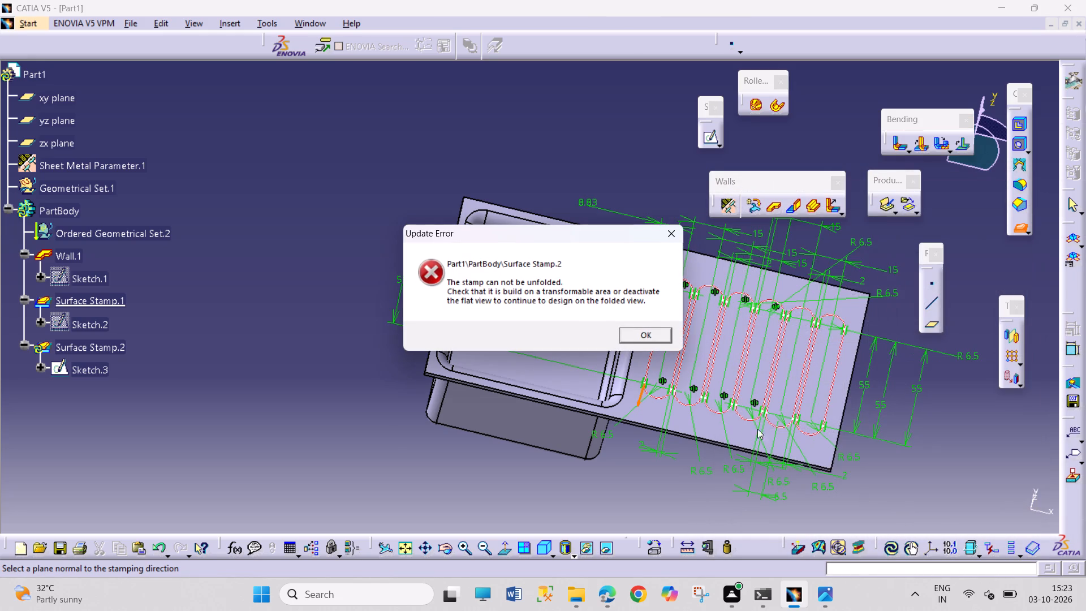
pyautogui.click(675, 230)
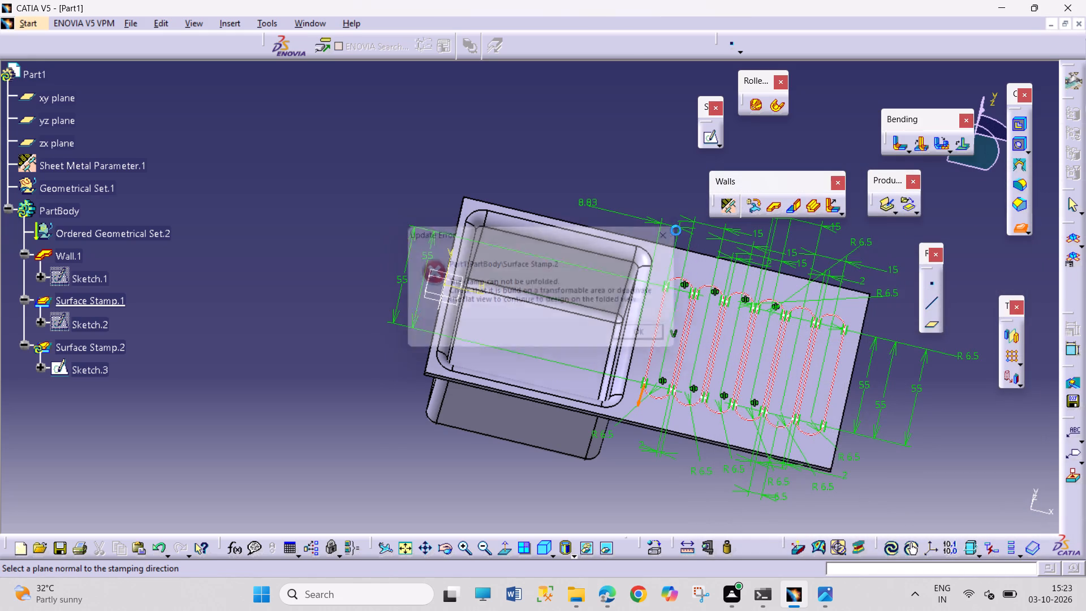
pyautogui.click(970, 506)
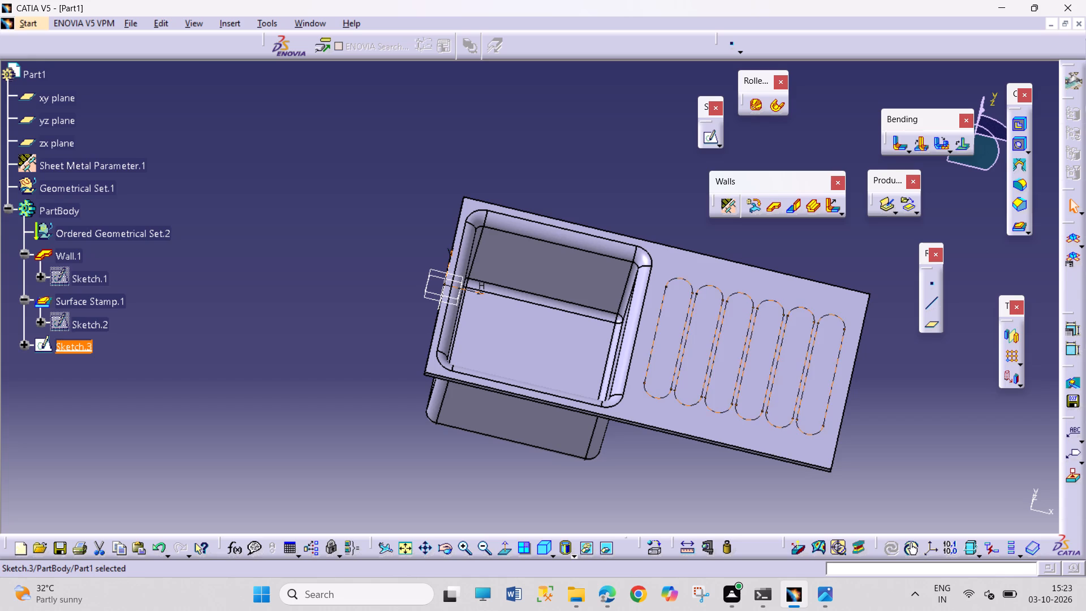
# Reopen the drainboard slot sketch and reposition the offset dimension between the bowl's edge and the first slot, closer to its extension lines above the sheet.
pyautogui.rightClick(58, 346)
pyautogui.rightClick(58, 347)
pyautogui.doubleClick(59, 349)
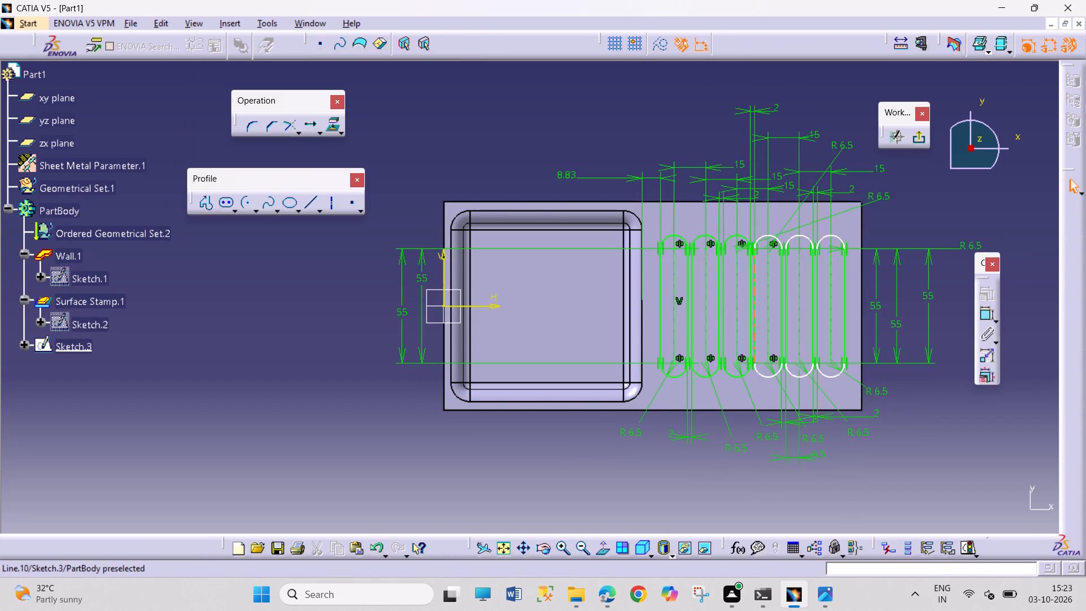
pyautogui.click(505, 547)
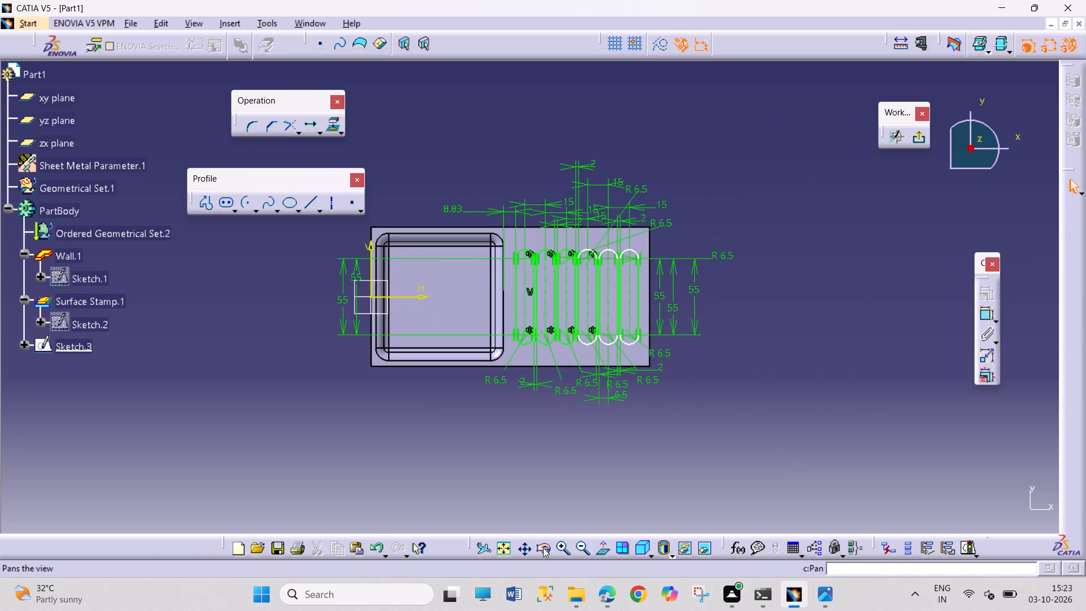
pyautogui.click(559, 547)
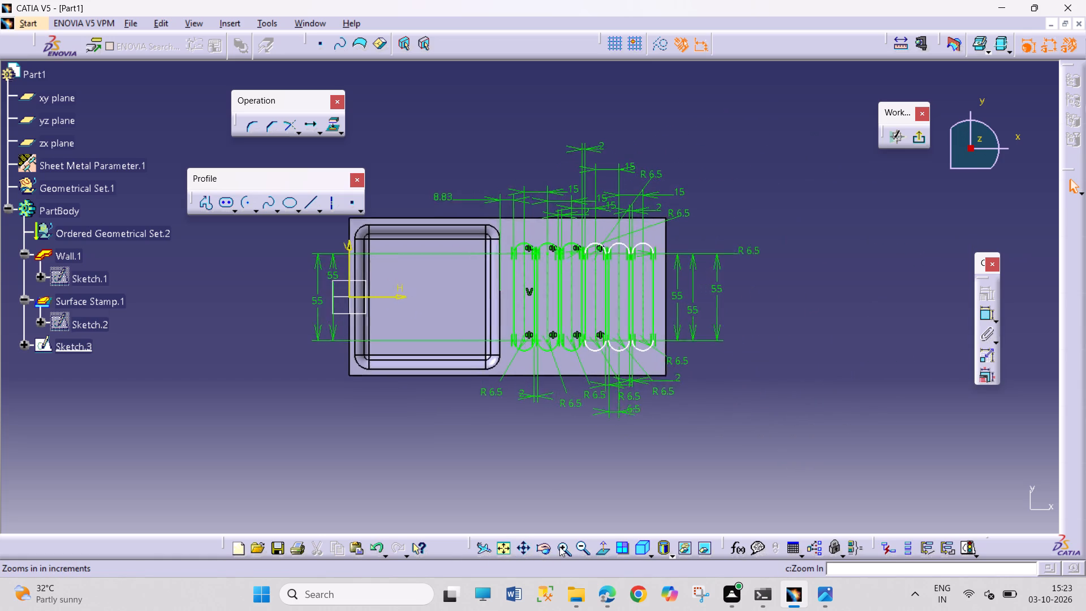
pyautogui.click(559, 547)
pyautogui.click(559, 545)
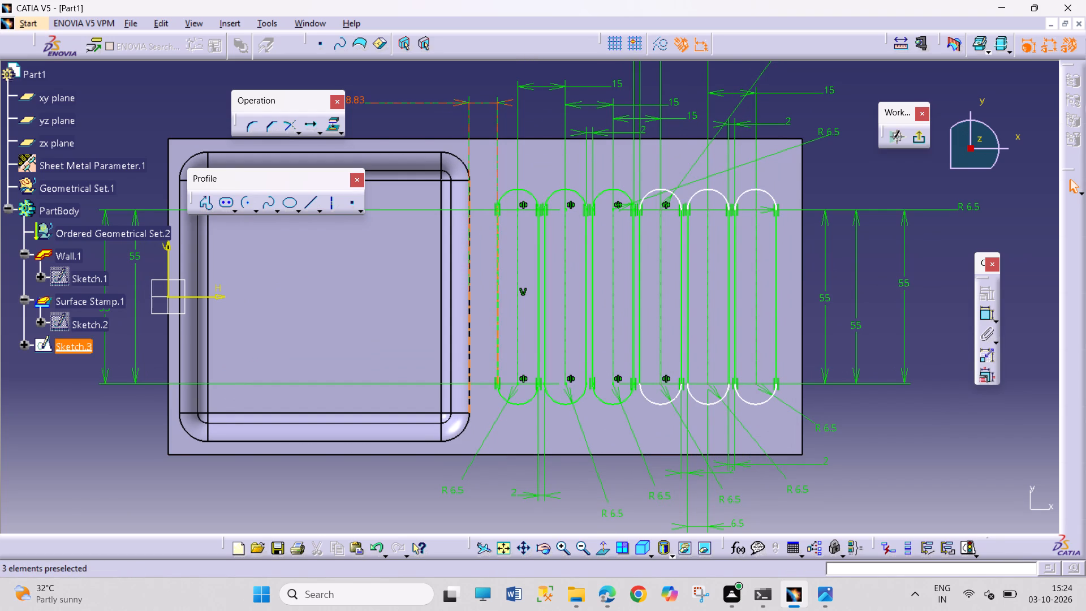
pyautogui.moveTo(353, 100); pyautogui.dragTo(423, 116)
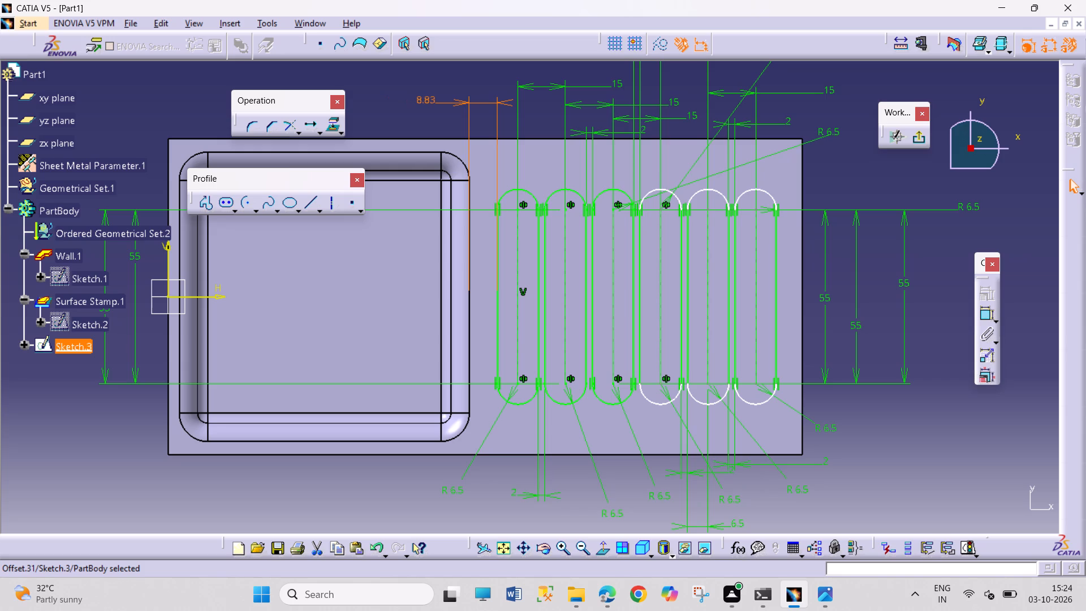
pyautogui.moveTo(431, 101); pyautogui.dragTo(437, 102)
pyautogui.moveTo(437, 102); pyautogui.dragTo(439, 117)
pyautogui.moveTo(449, 100); pyautogui.dragTo(447, 123)
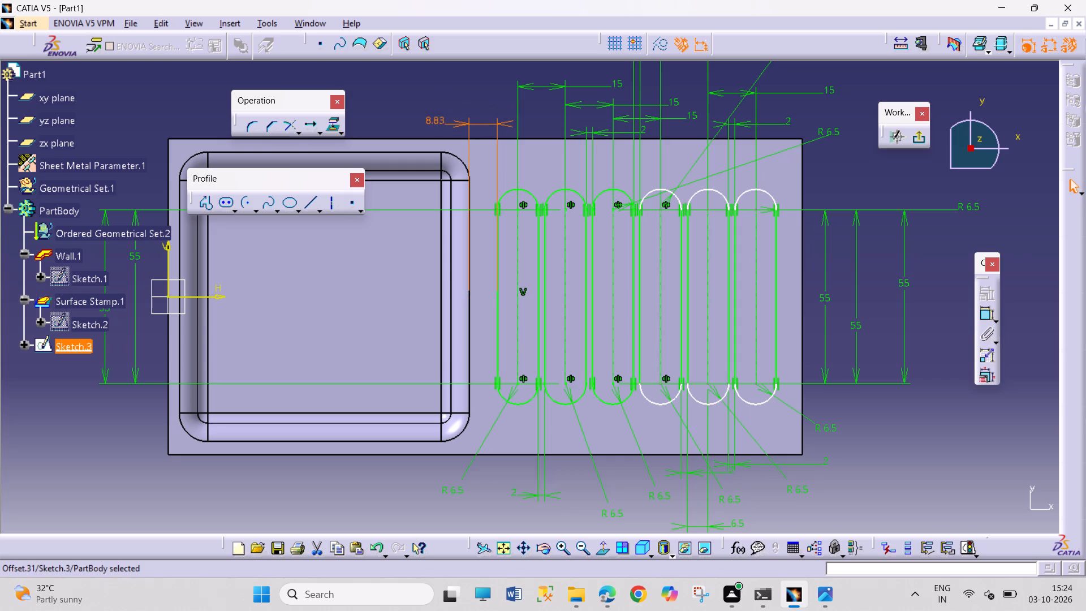
pyautogui.moveTo(447, 123); pyautogui.dragTo(450, 94)
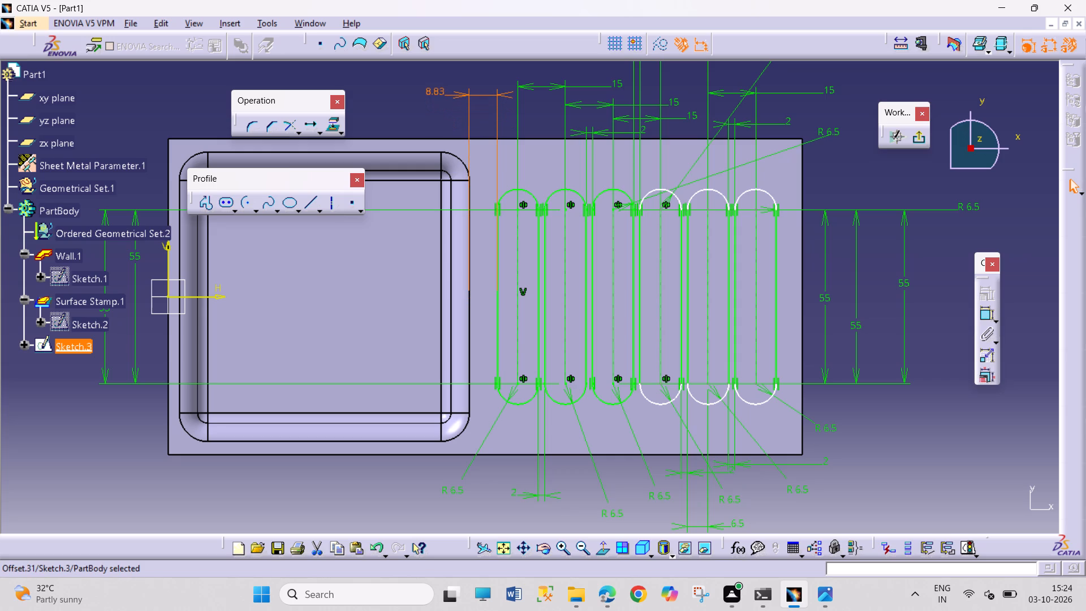
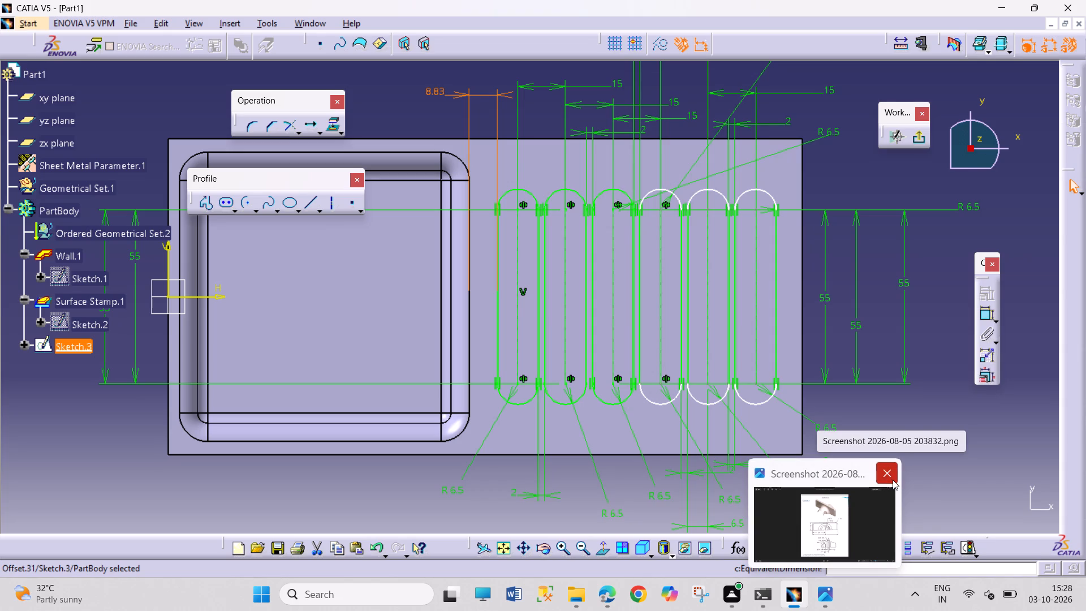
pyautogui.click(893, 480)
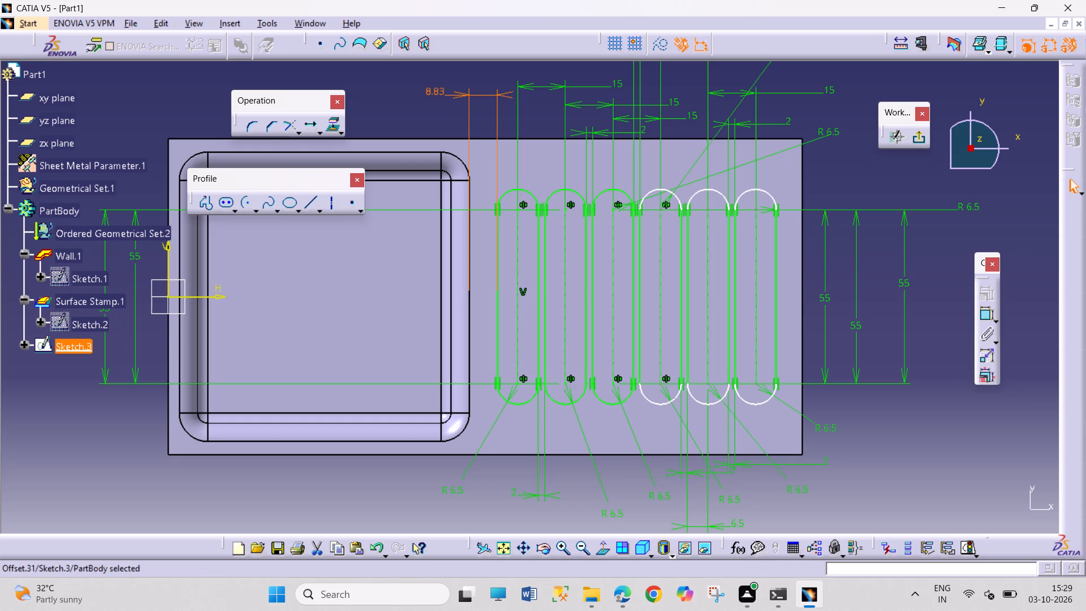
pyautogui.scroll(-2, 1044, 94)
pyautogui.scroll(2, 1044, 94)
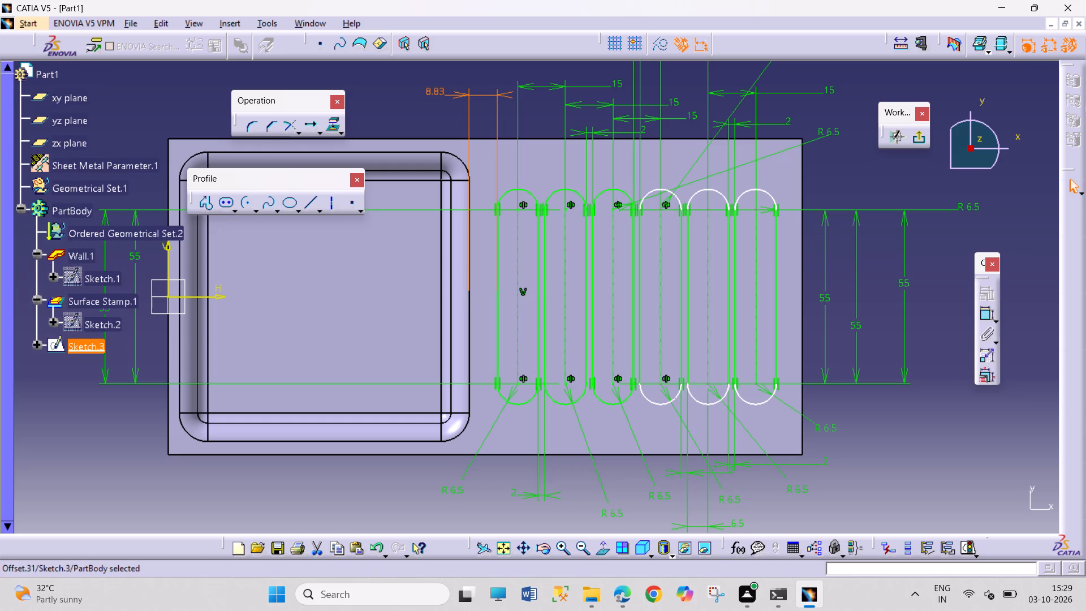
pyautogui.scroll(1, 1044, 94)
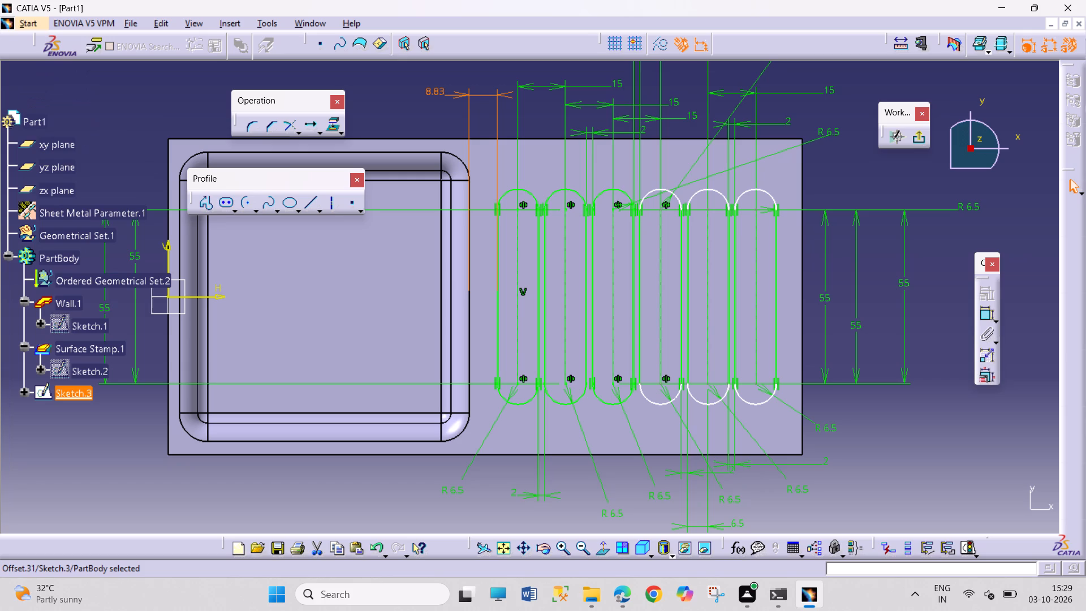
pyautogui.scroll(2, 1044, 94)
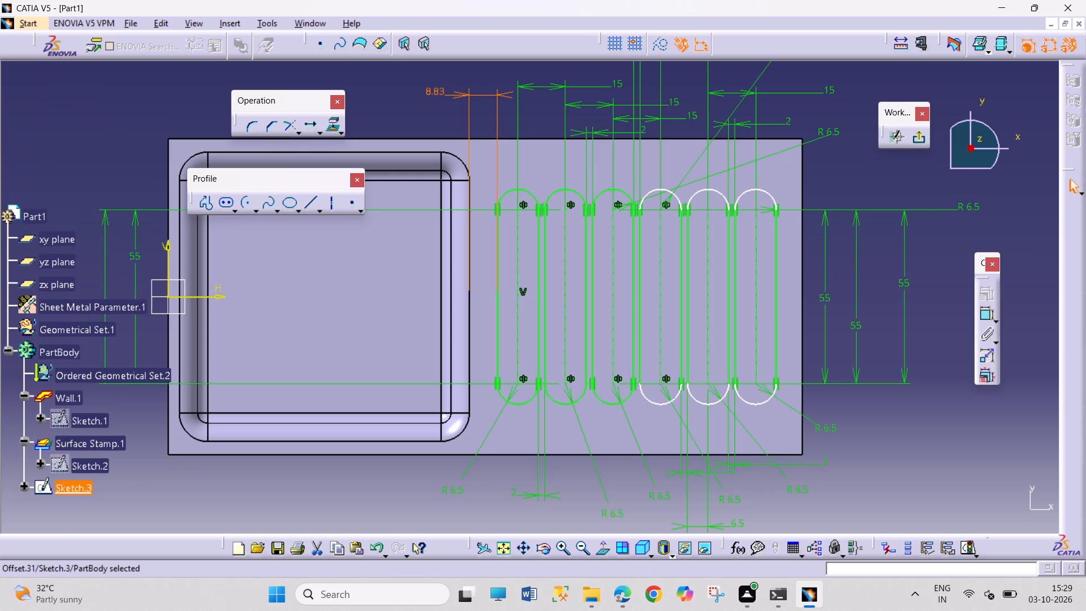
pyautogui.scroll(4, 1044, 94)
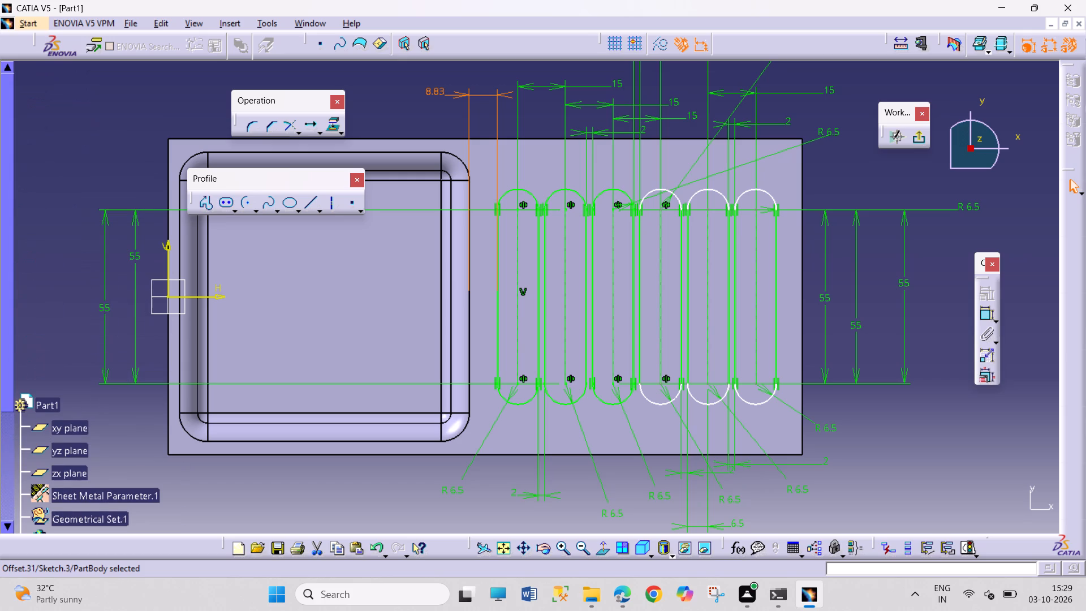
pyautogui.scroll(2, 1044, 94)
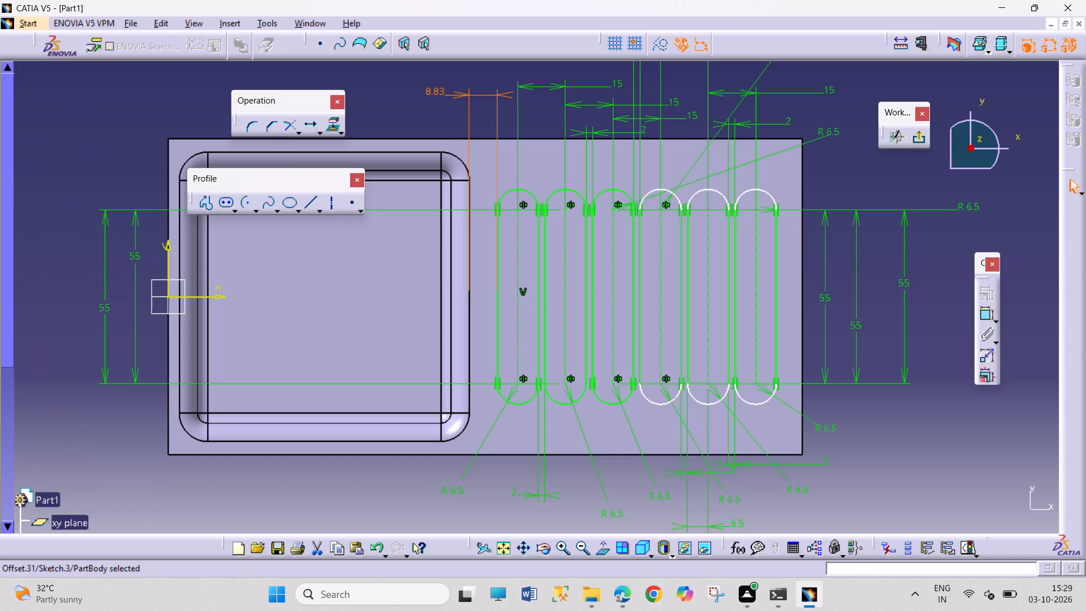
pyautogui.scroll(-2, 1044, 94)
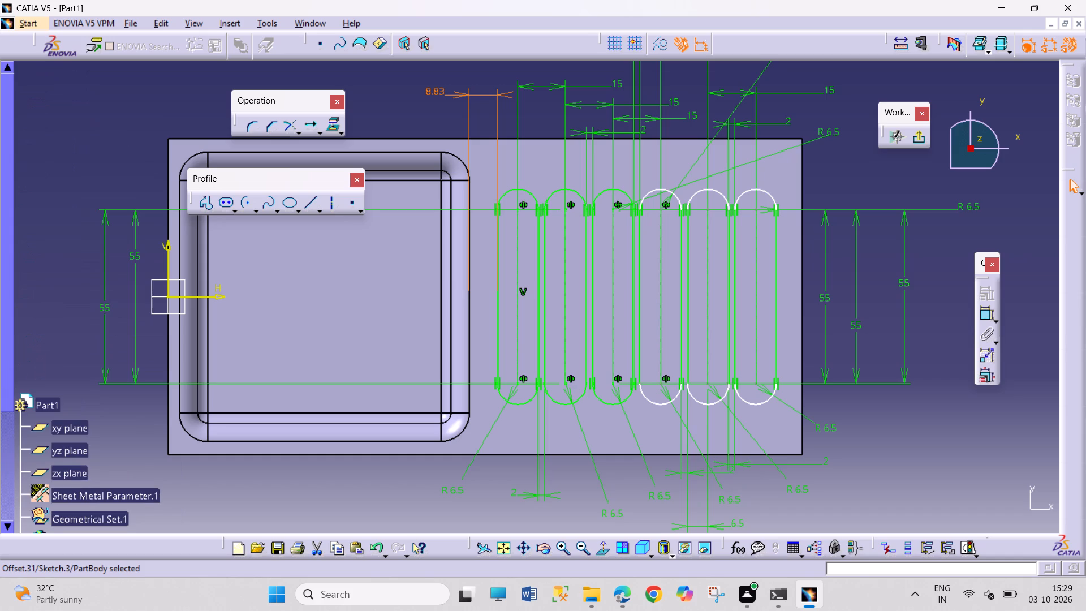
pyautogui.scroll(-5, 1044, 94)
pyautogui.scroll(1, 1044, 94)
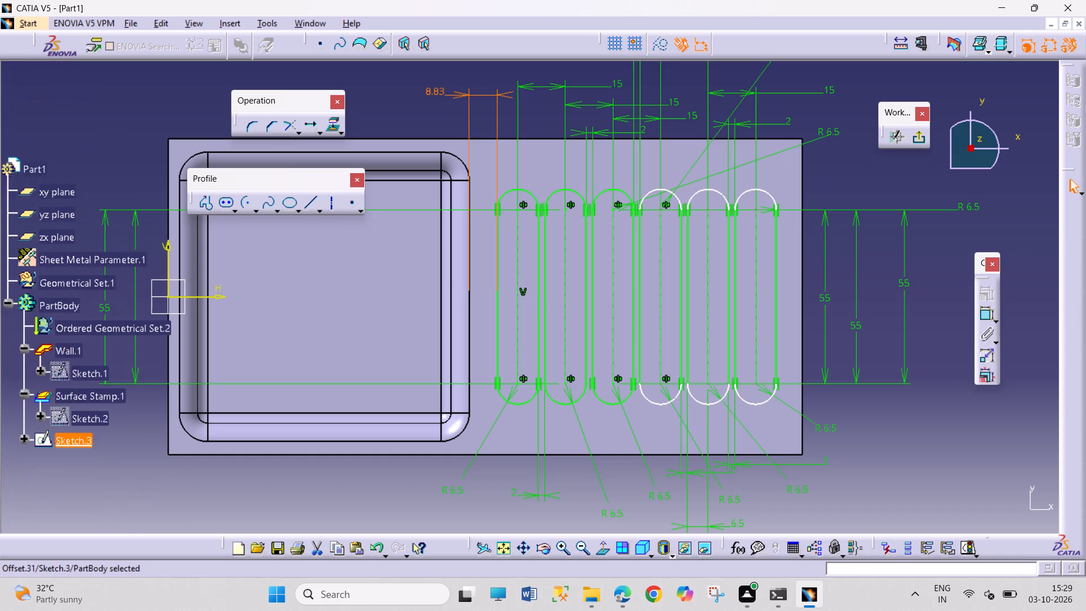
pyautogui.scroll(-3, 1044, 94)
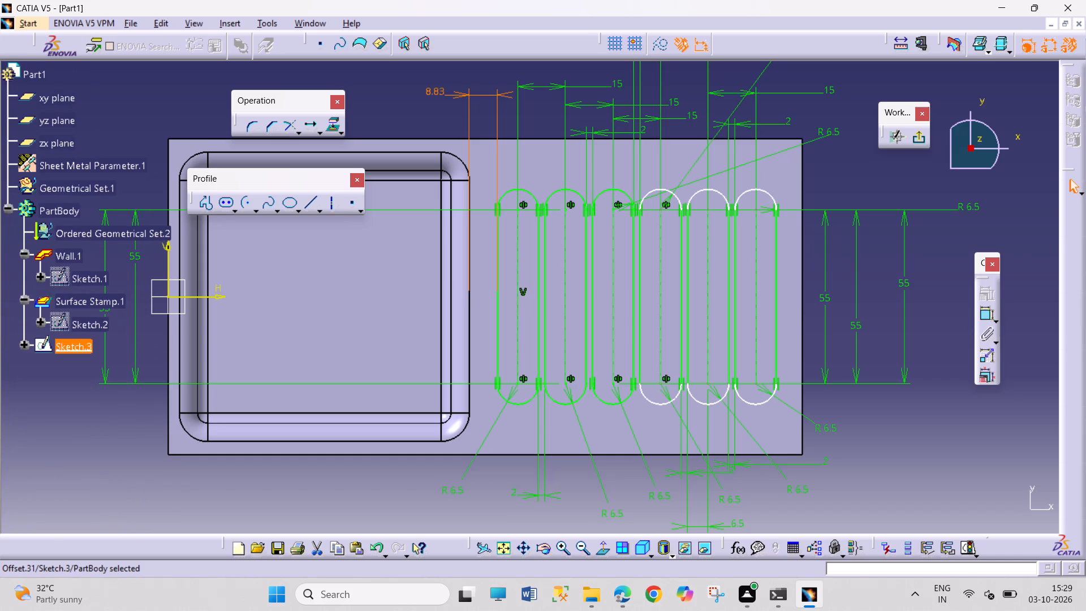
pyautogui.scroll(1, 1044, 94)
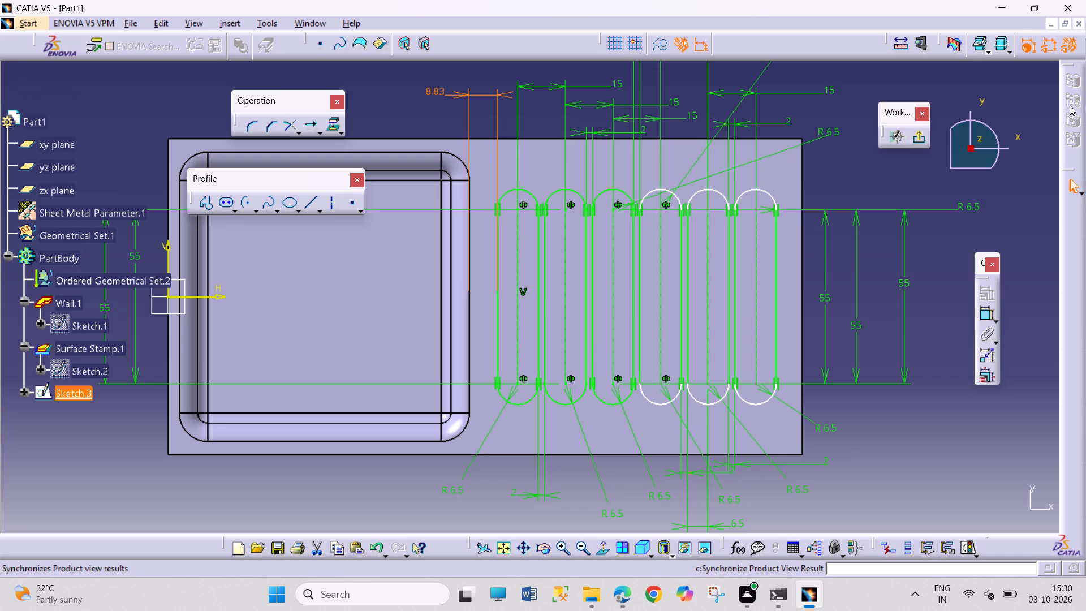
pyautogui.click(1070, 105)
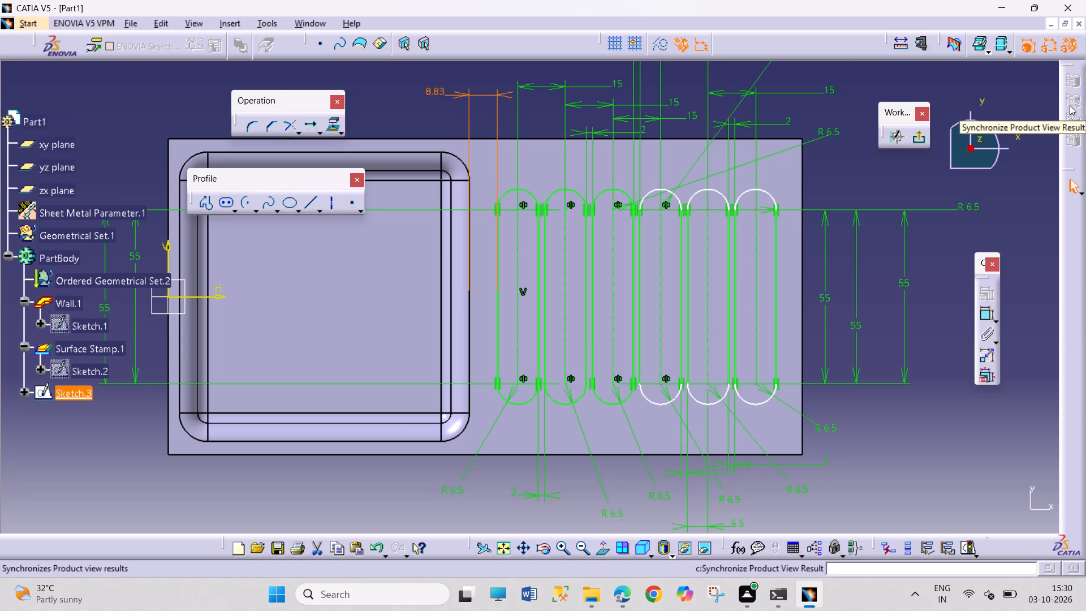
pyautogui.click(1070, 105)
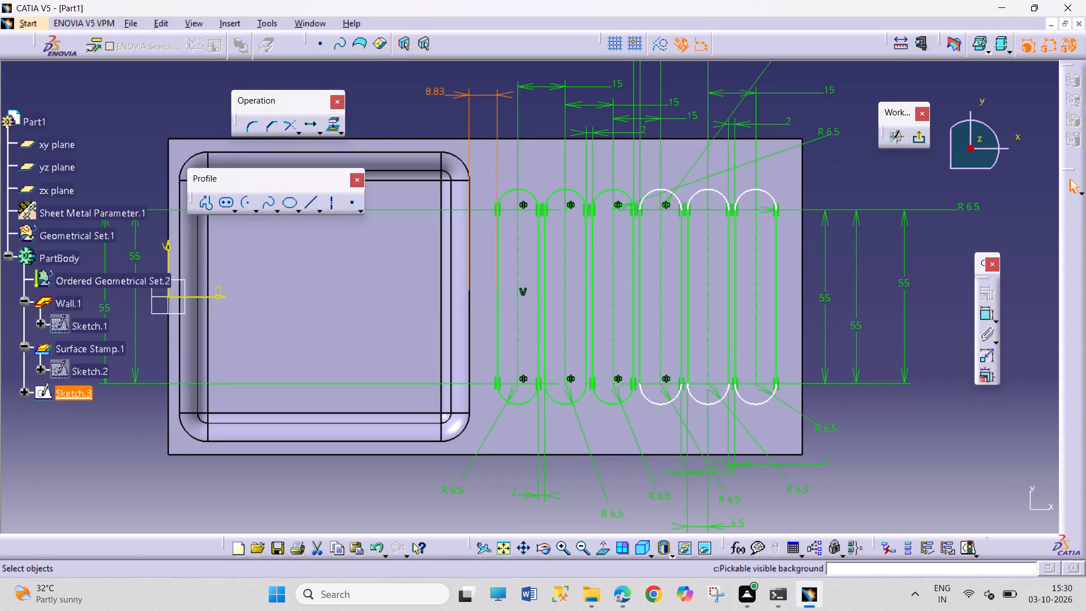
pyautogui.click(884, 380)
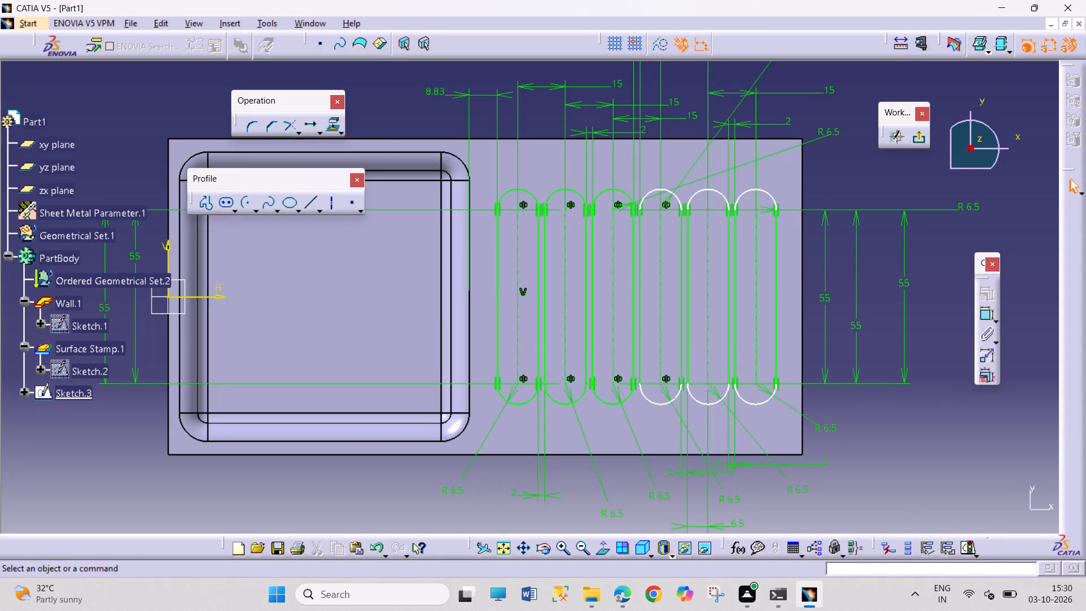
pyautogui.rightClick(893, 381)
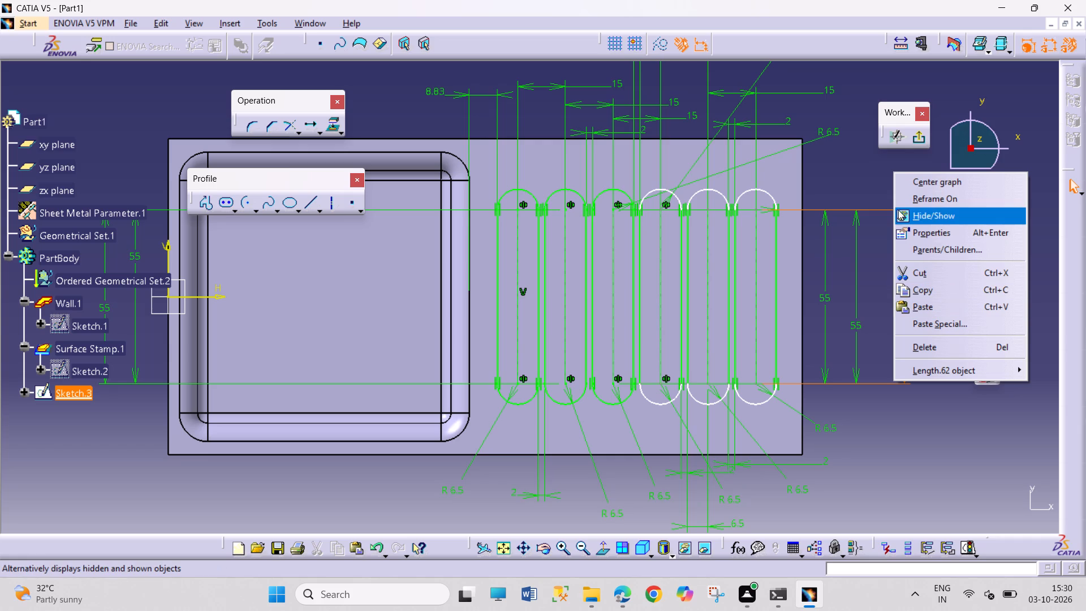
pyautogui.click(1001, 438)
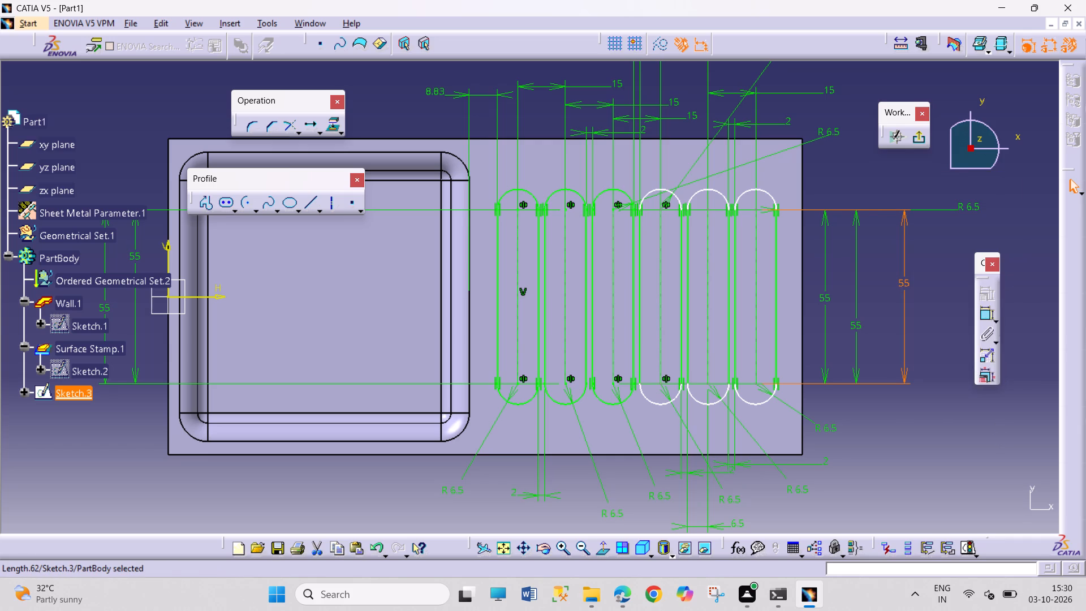
# Leave the sketch, start a Surface Stamp from the drainboard slot sketch, and set its height to 30 mm.
pyautogui.click(923, 144)
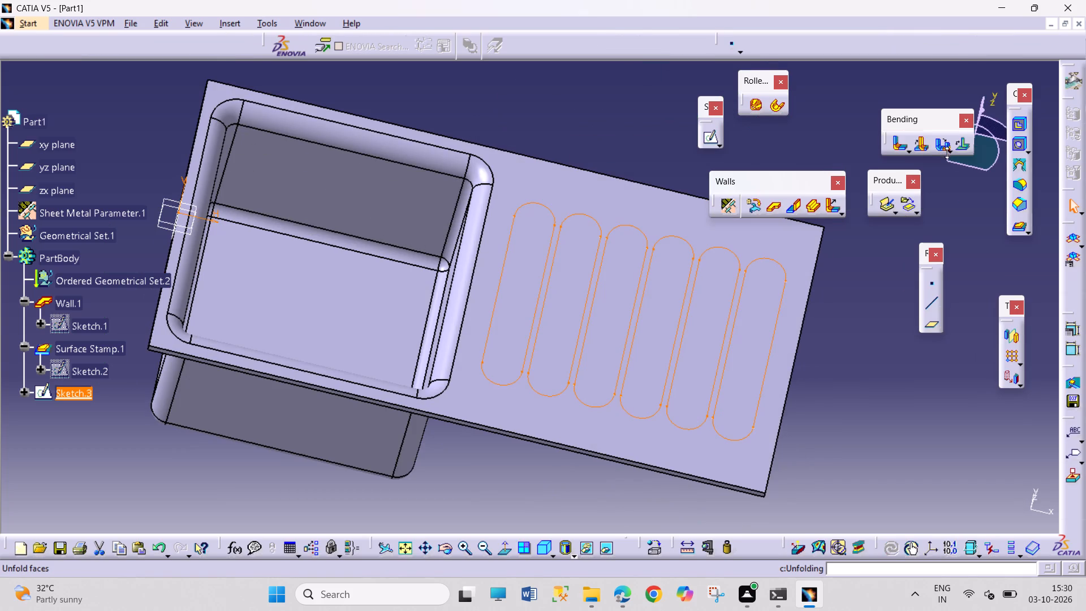
pyautogui.scroll(2, 964, 163)
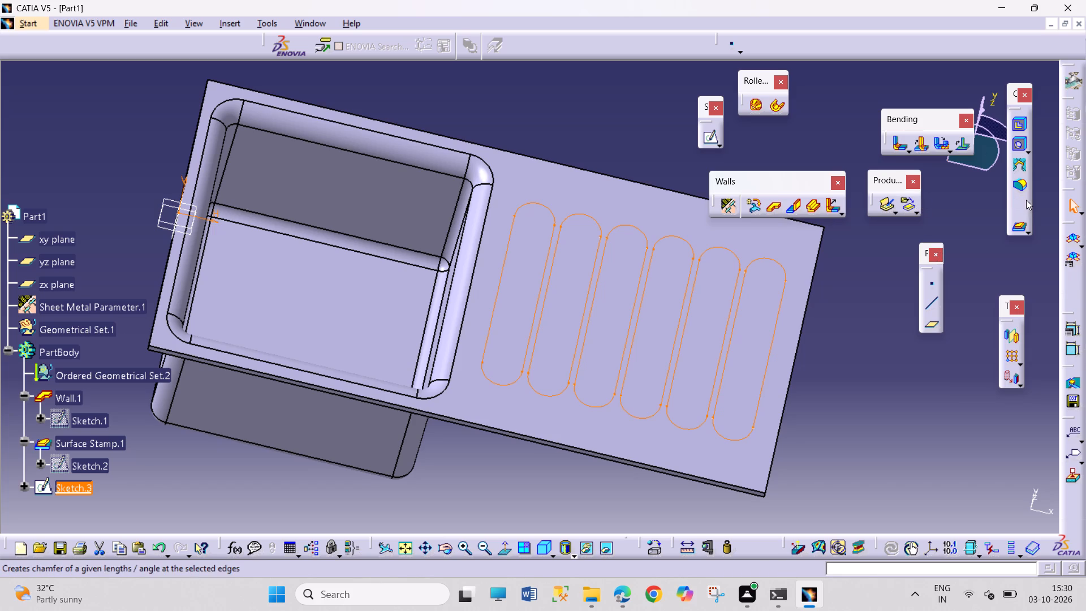
pyautogui.click(1018, 231)
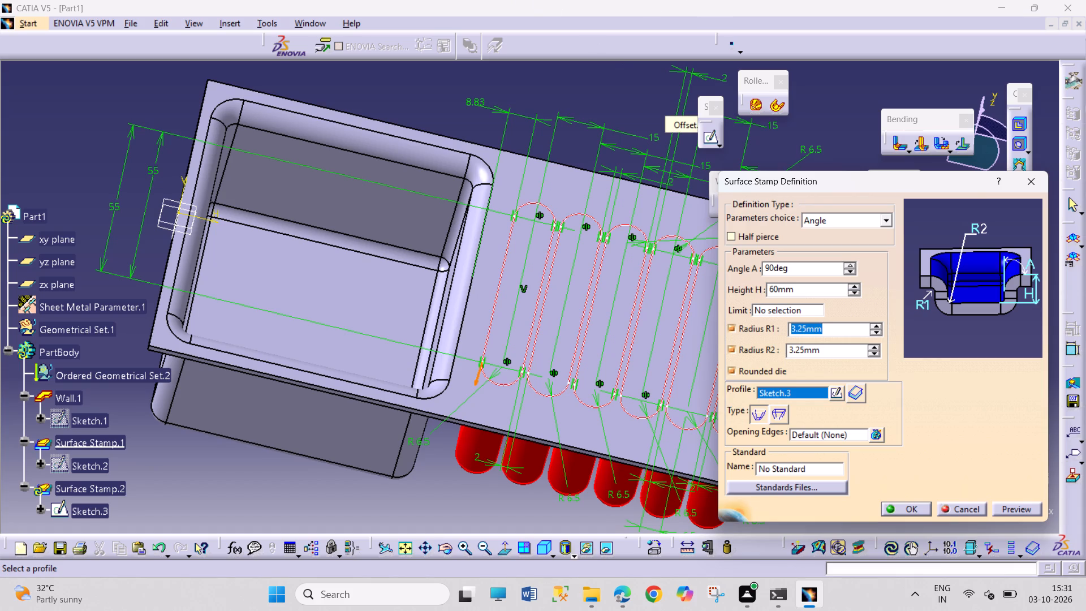
pyautogui.click(847, 291)
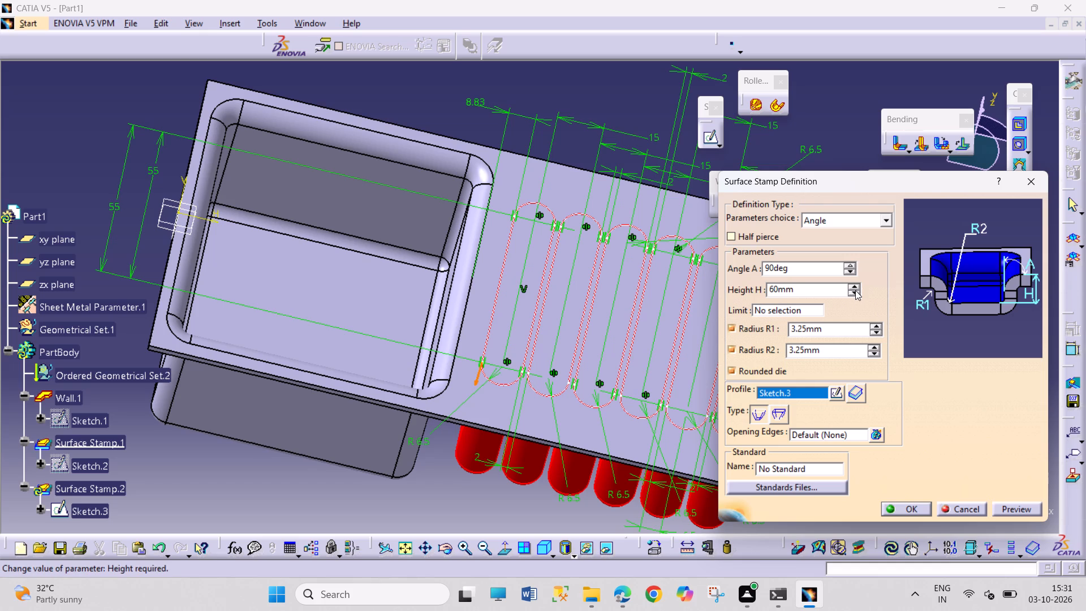
pyautogui.click(856, 292)
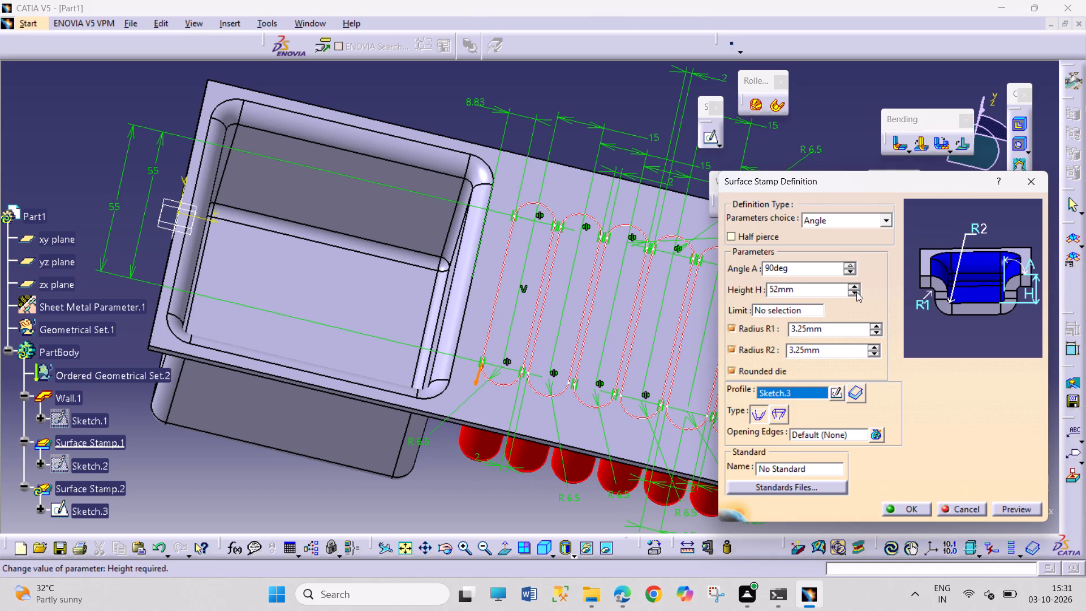
pyautogui.click(856, 292)
pyautogui.click(856, 292)
pyautogui.click(857, 292)
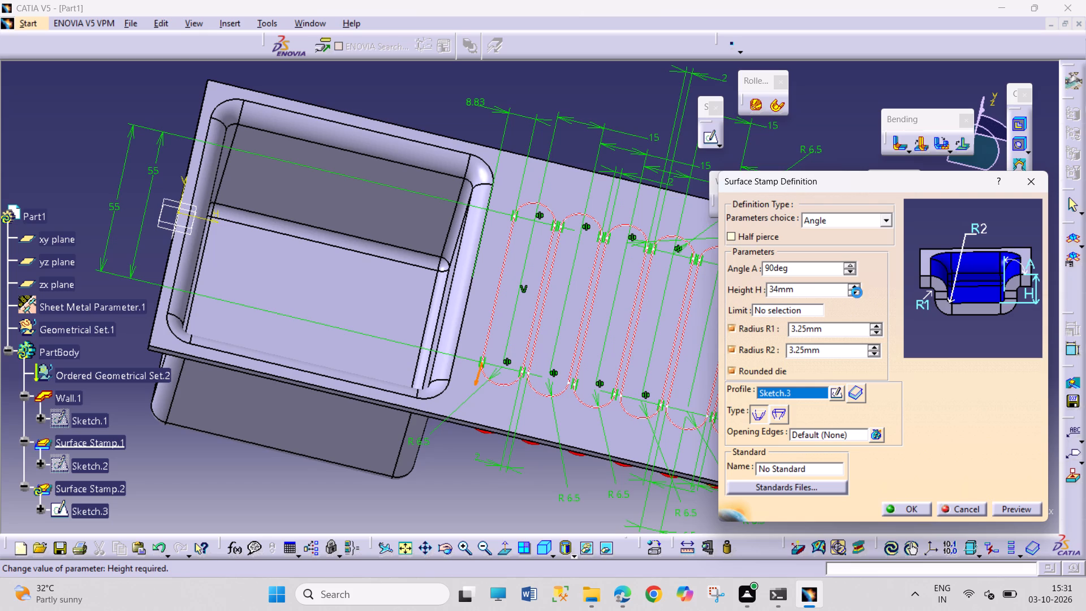
pyautogui.click(857, 292)
pyautogui.click(857, 292)
pyautogui.click(857, 292)
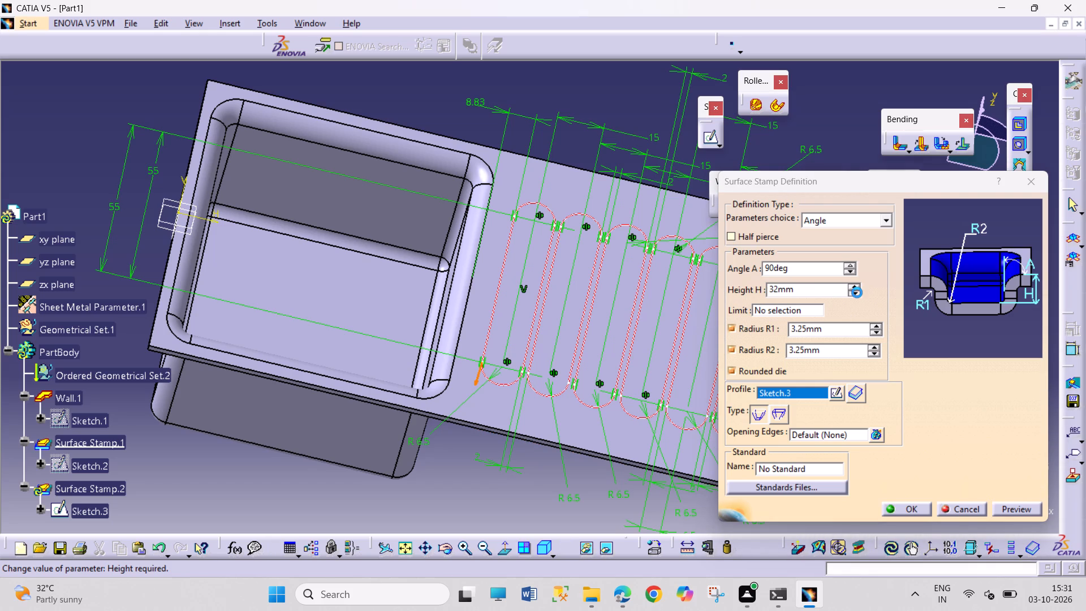
pyautogui.click(857, 292)
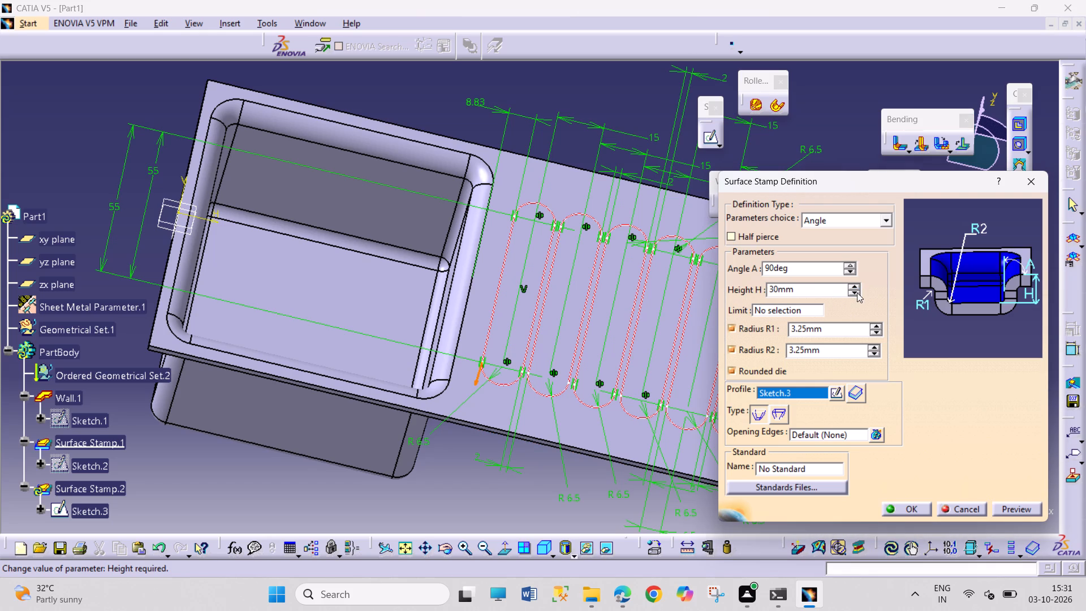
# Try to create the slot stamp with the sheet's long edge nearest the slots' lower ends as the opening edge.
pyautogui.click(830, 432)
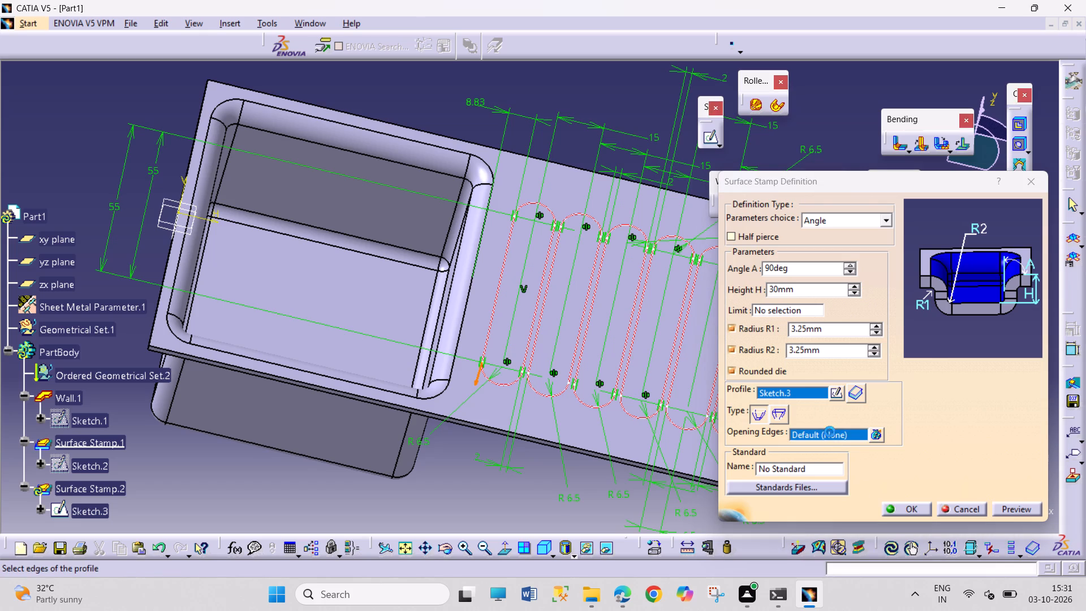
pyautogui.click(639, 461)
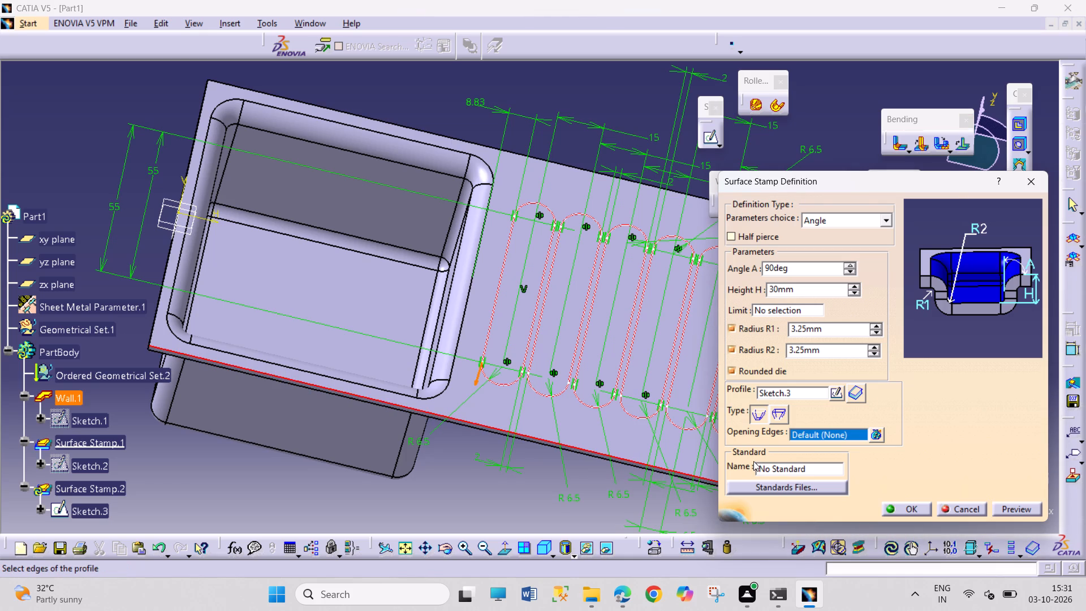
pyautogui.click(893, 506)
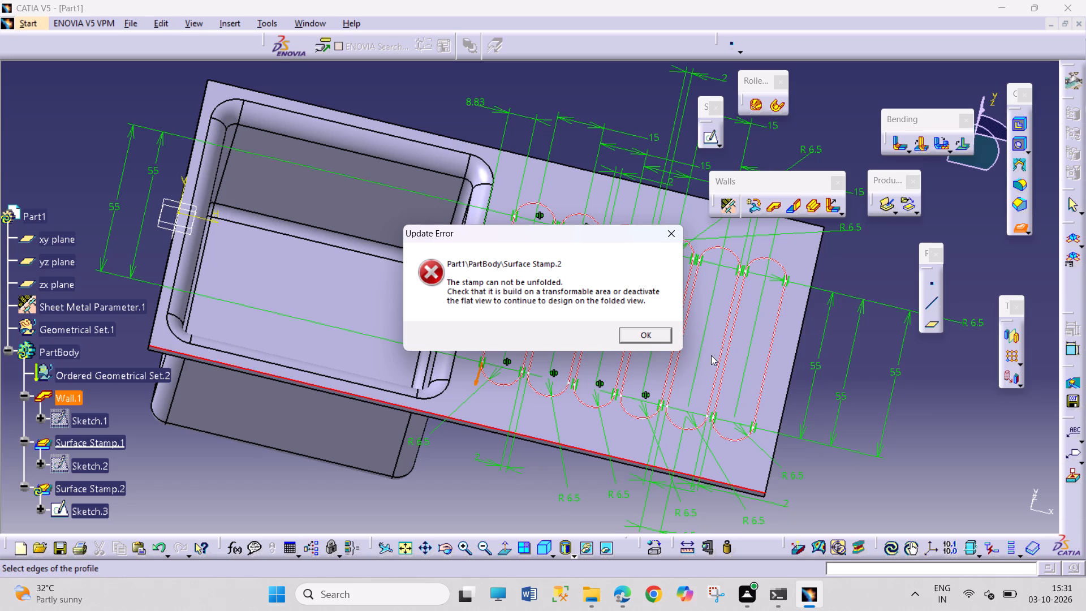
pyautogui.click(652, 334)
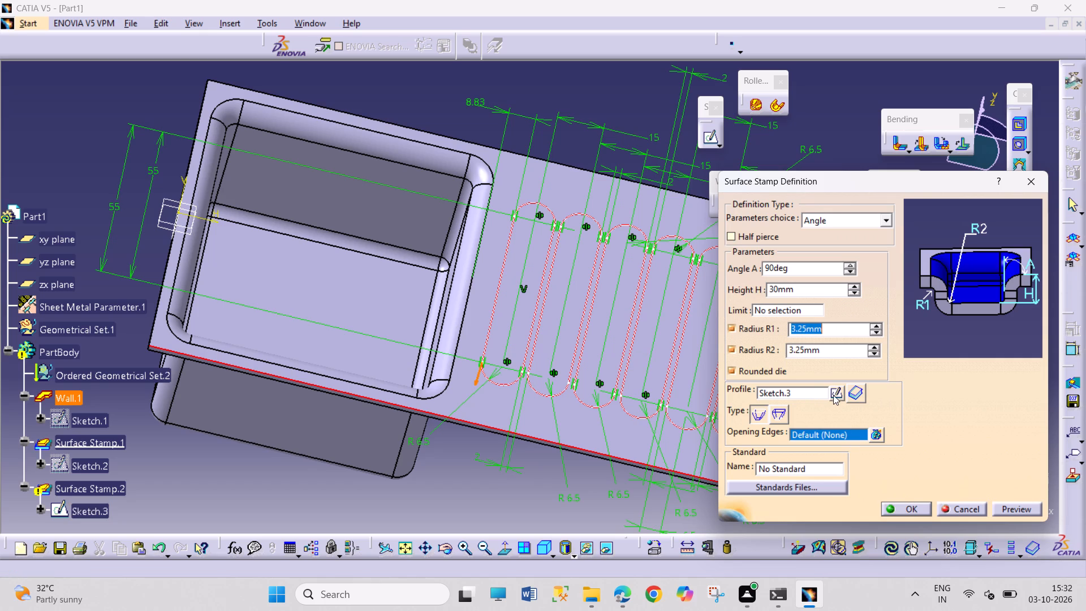
pyautogui.rightClick(809, 386)
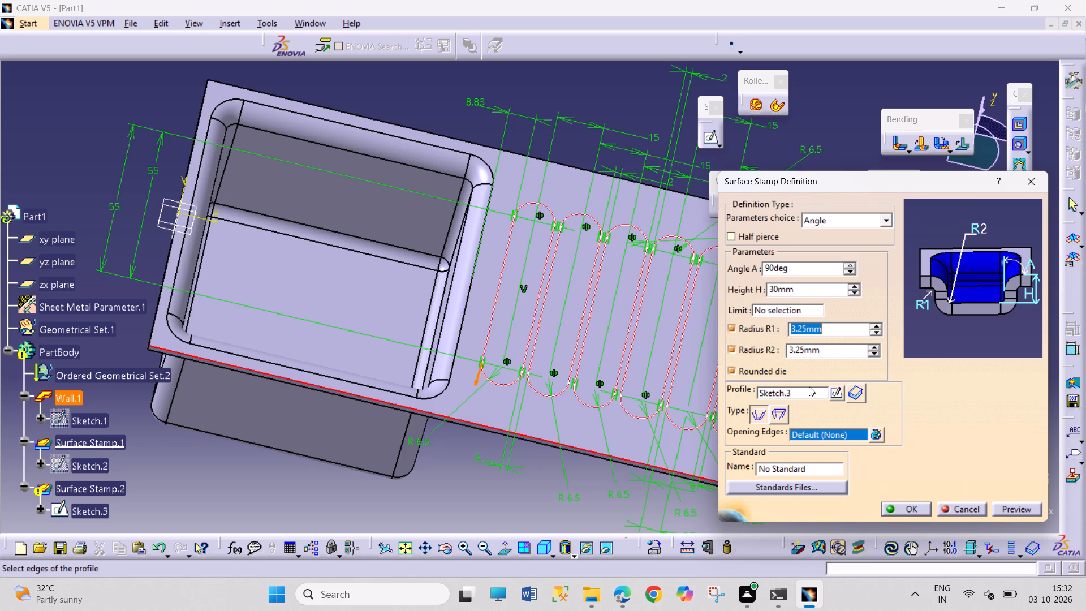
pyautogui.rightClick(812, 394)
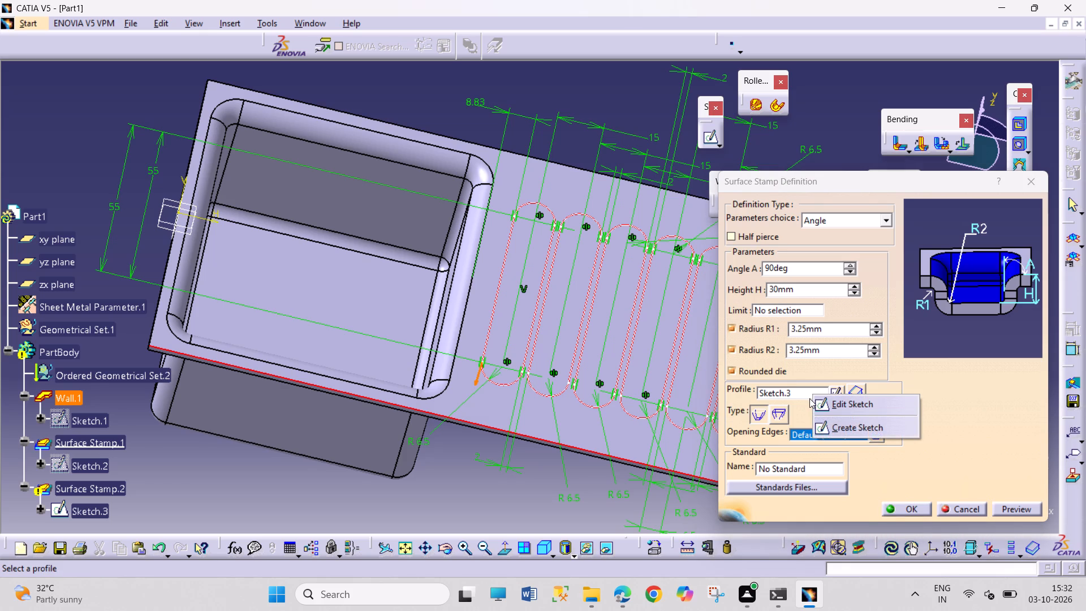
pyautogui.click(809, 398)
pyautogui.click(805, 398)
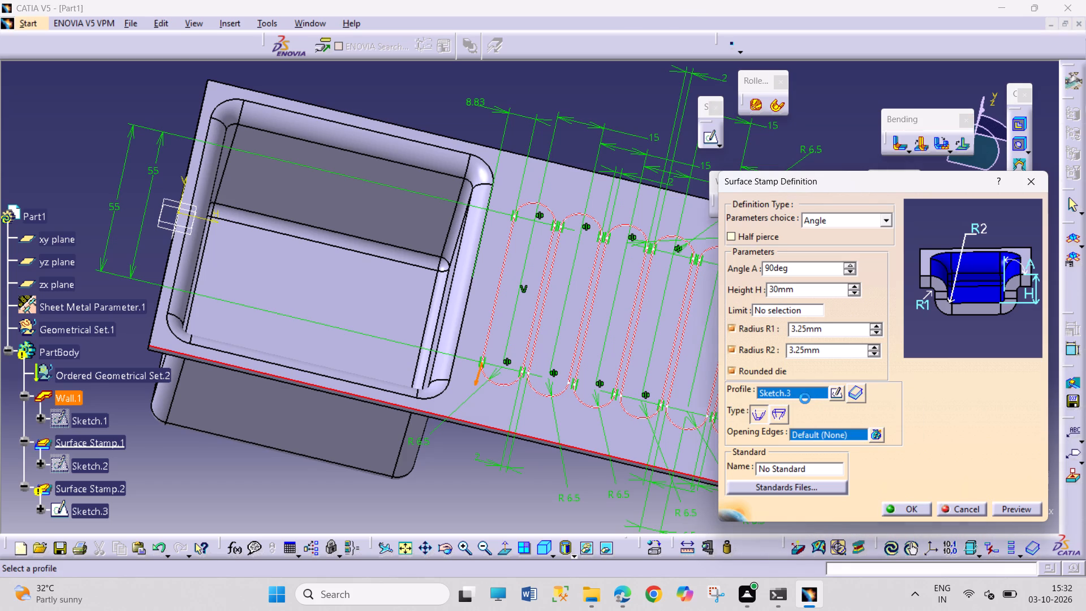
pyautogui.rightClick(805, 398)
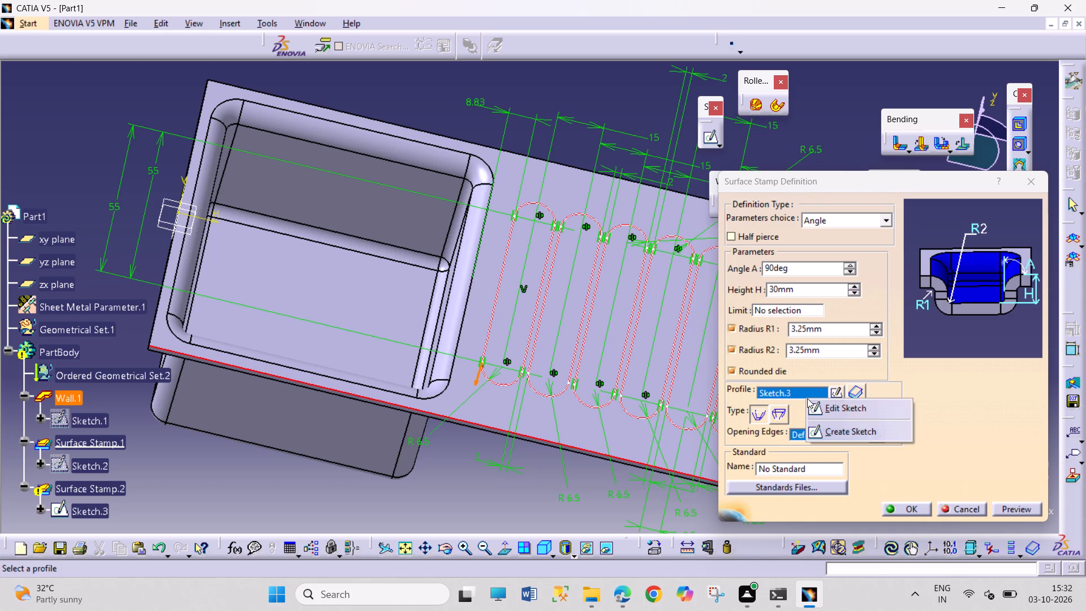
pyautogui.click(808, 398)
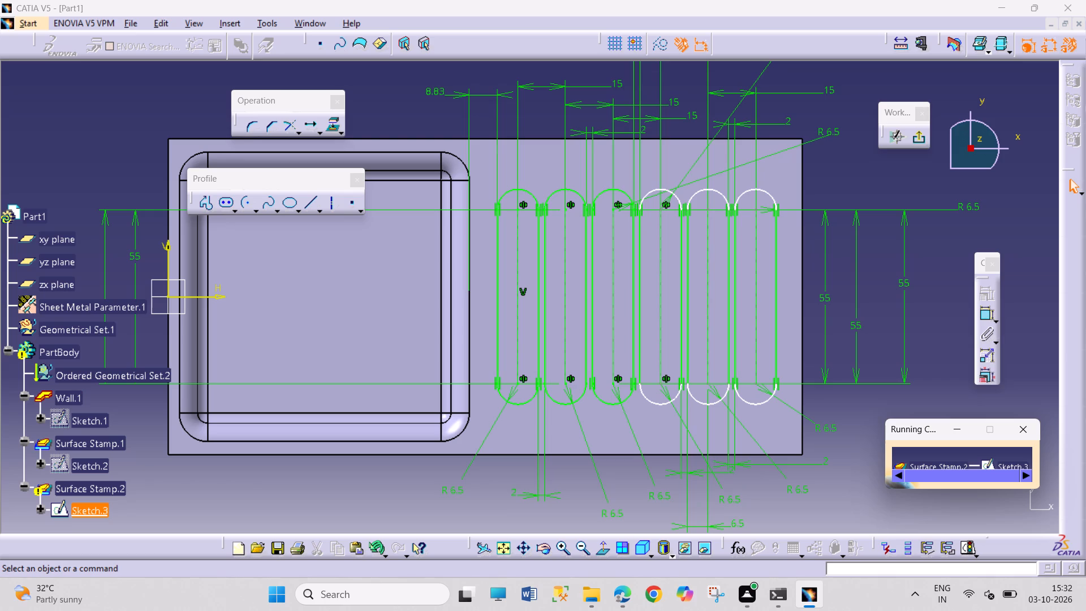
pyautogui.click(1029, 426)
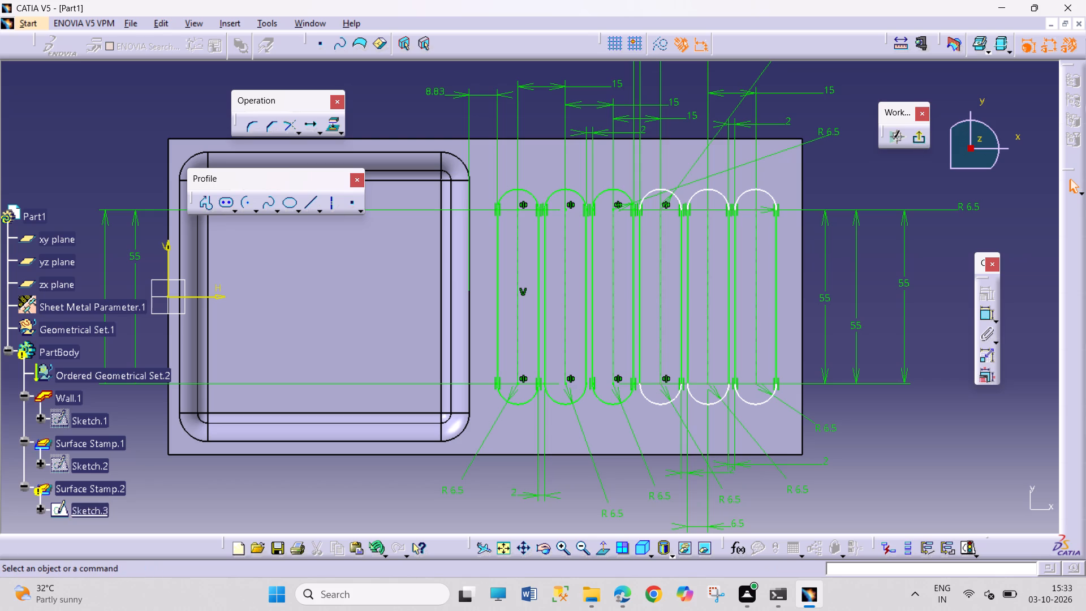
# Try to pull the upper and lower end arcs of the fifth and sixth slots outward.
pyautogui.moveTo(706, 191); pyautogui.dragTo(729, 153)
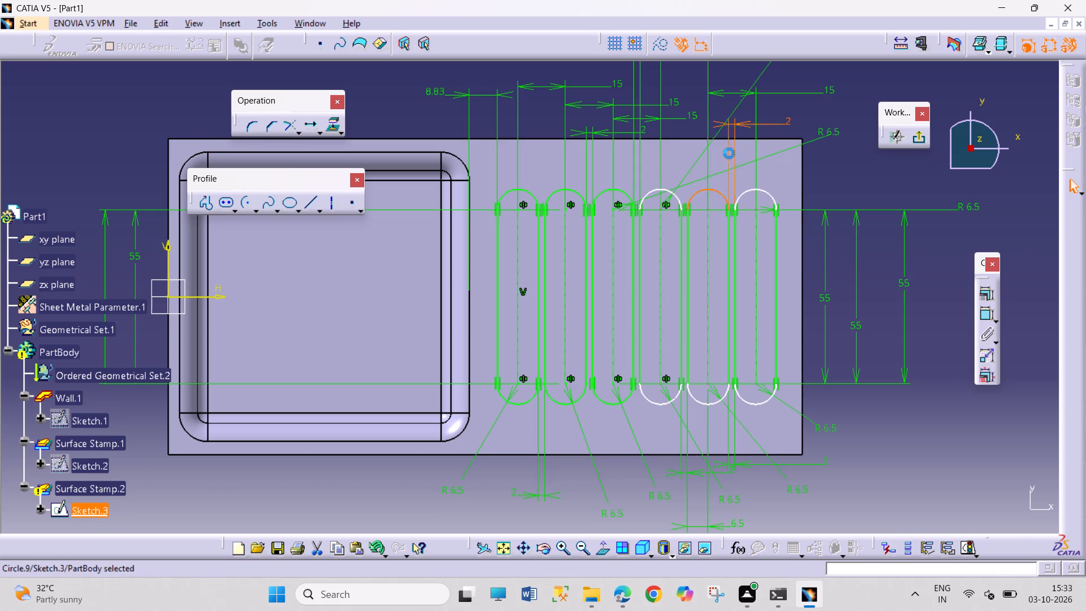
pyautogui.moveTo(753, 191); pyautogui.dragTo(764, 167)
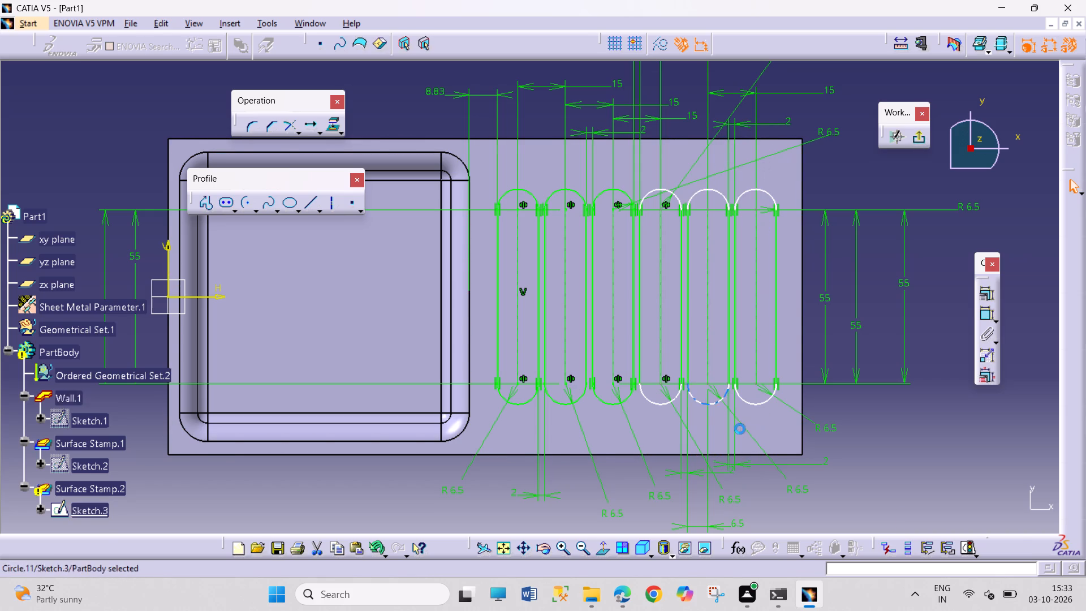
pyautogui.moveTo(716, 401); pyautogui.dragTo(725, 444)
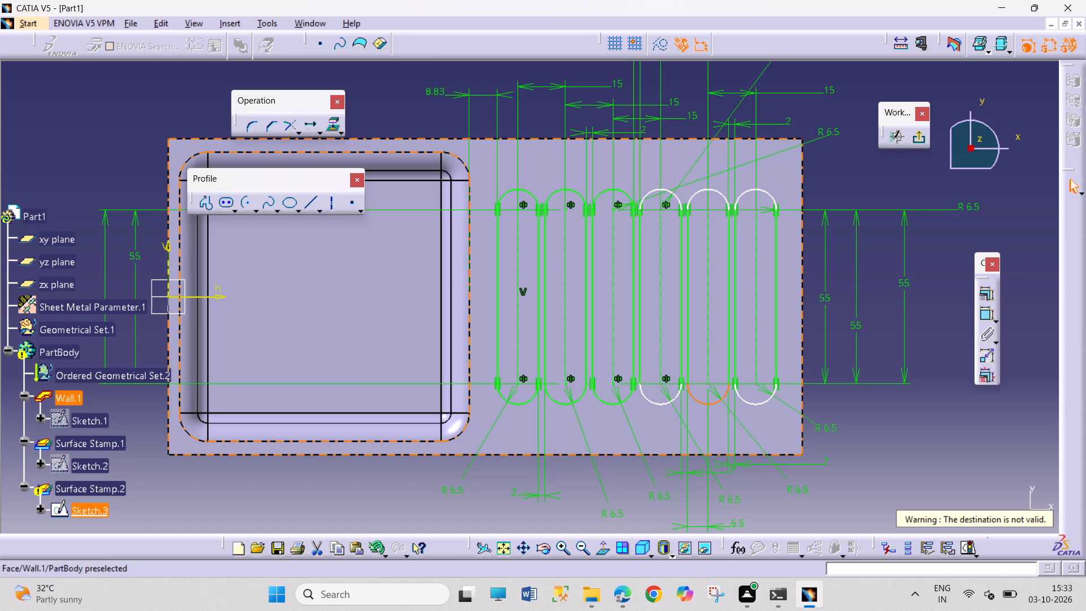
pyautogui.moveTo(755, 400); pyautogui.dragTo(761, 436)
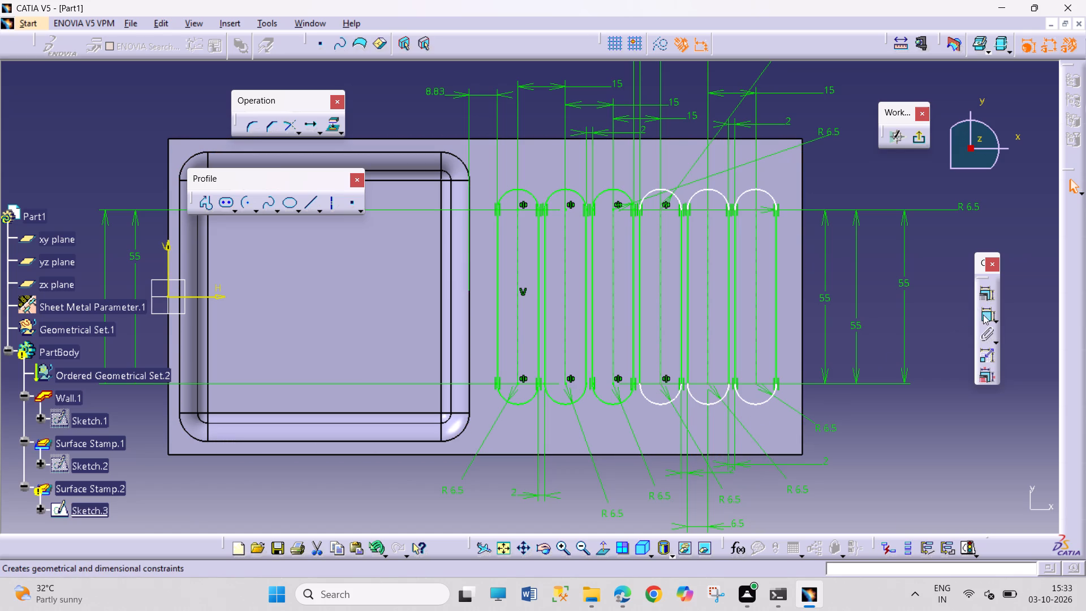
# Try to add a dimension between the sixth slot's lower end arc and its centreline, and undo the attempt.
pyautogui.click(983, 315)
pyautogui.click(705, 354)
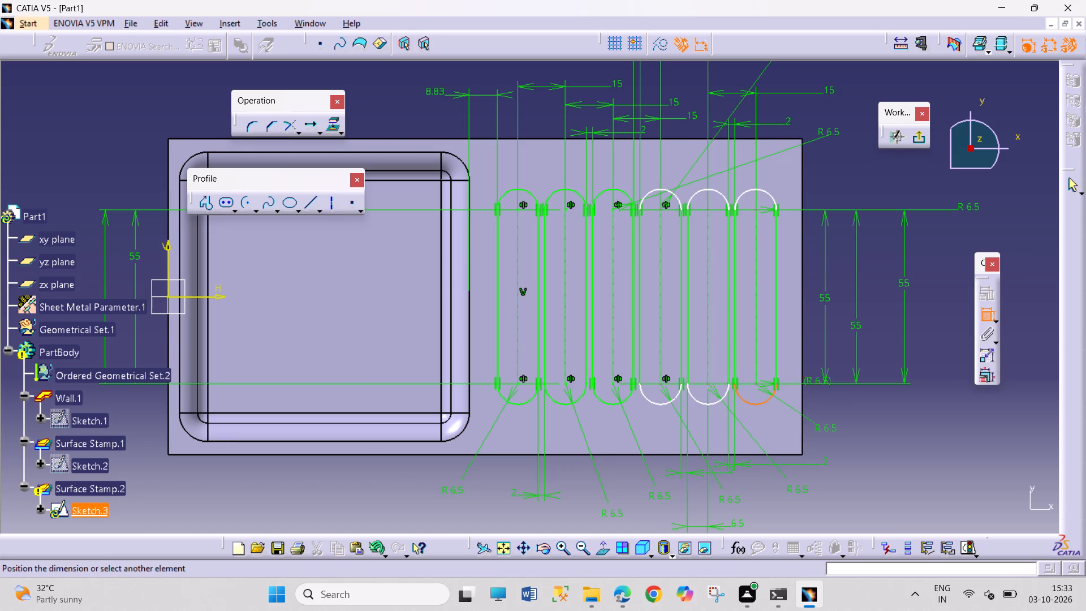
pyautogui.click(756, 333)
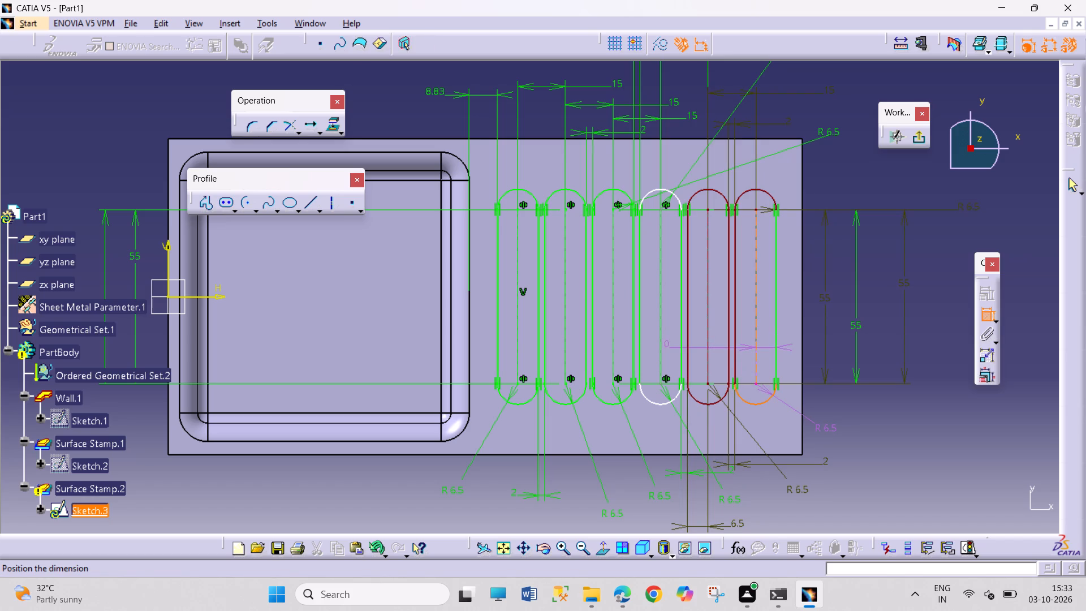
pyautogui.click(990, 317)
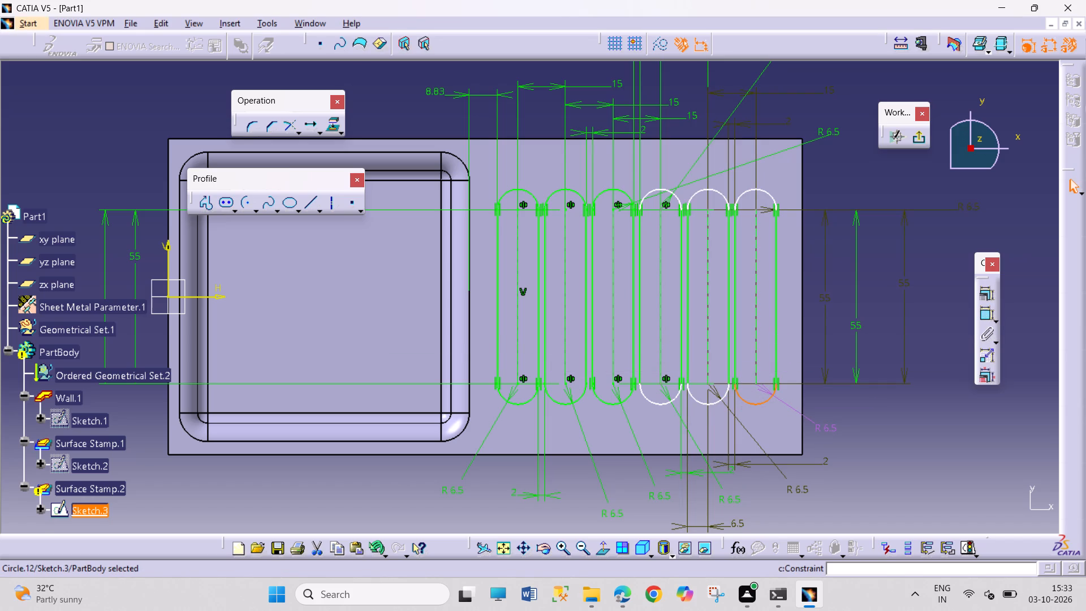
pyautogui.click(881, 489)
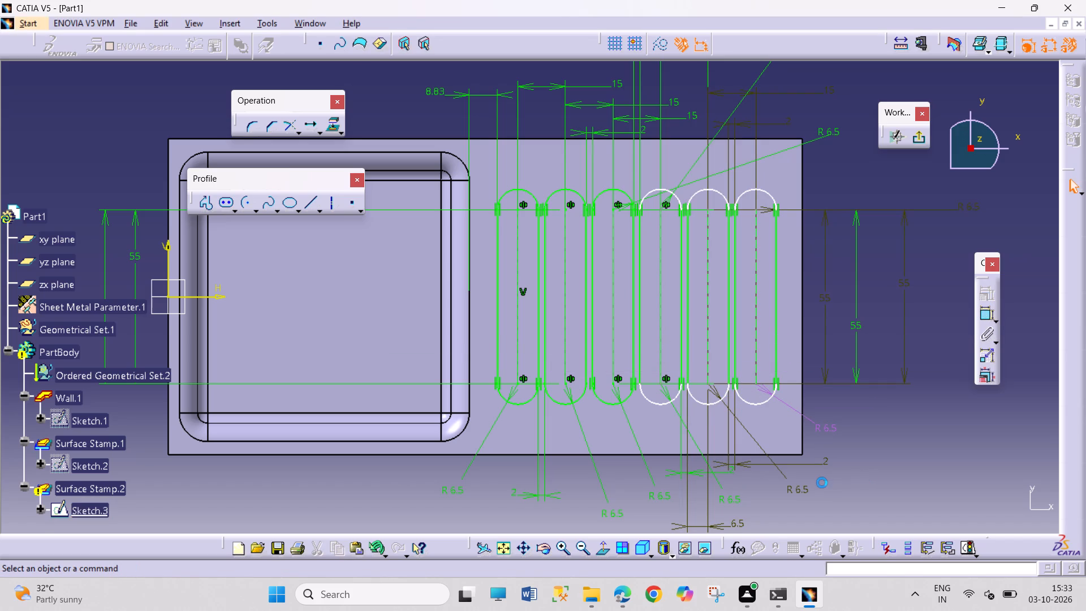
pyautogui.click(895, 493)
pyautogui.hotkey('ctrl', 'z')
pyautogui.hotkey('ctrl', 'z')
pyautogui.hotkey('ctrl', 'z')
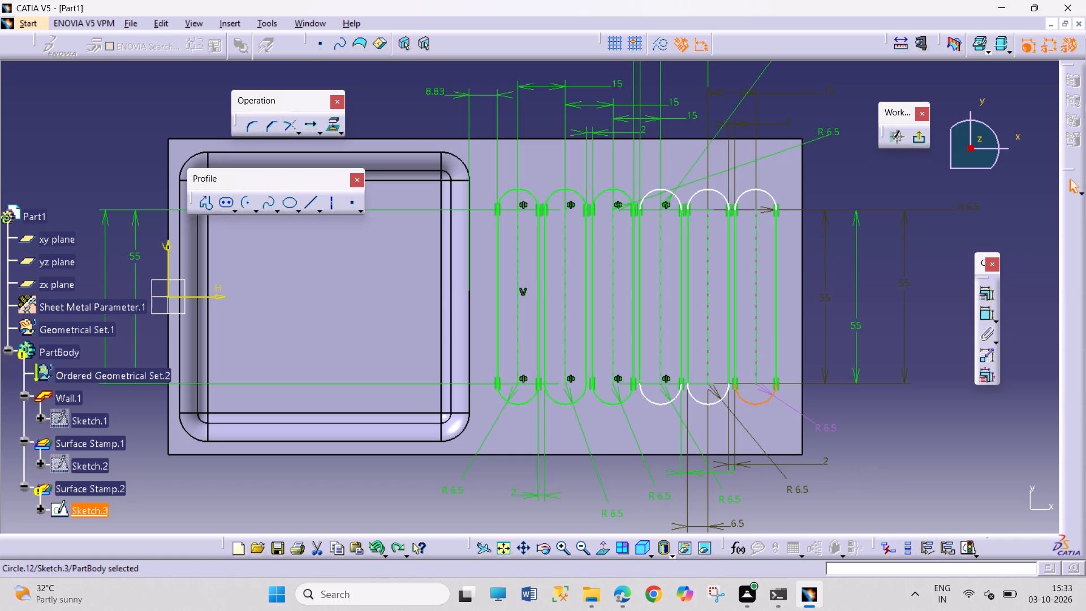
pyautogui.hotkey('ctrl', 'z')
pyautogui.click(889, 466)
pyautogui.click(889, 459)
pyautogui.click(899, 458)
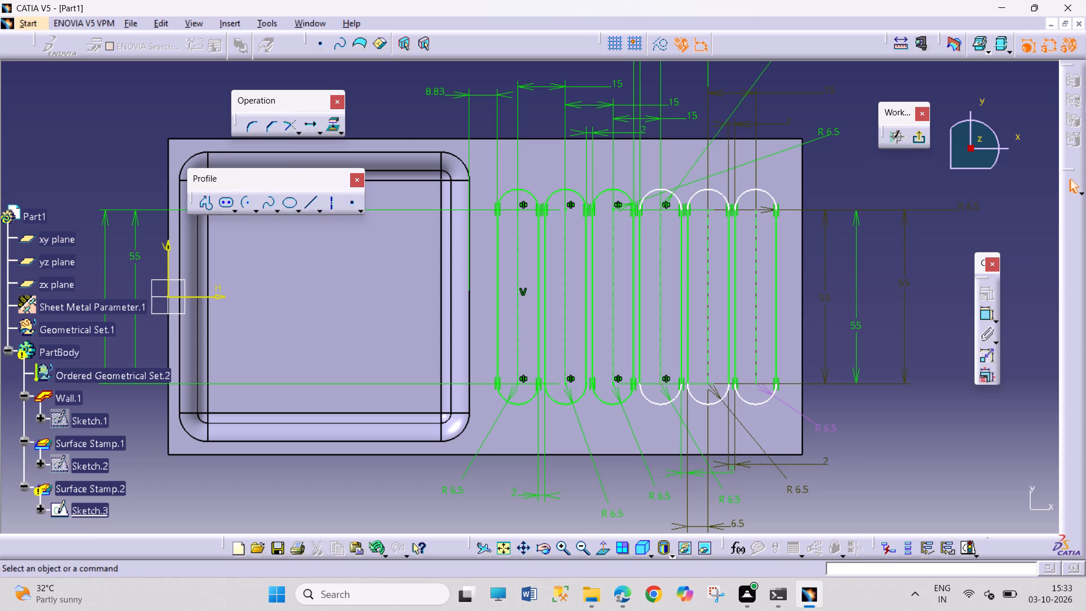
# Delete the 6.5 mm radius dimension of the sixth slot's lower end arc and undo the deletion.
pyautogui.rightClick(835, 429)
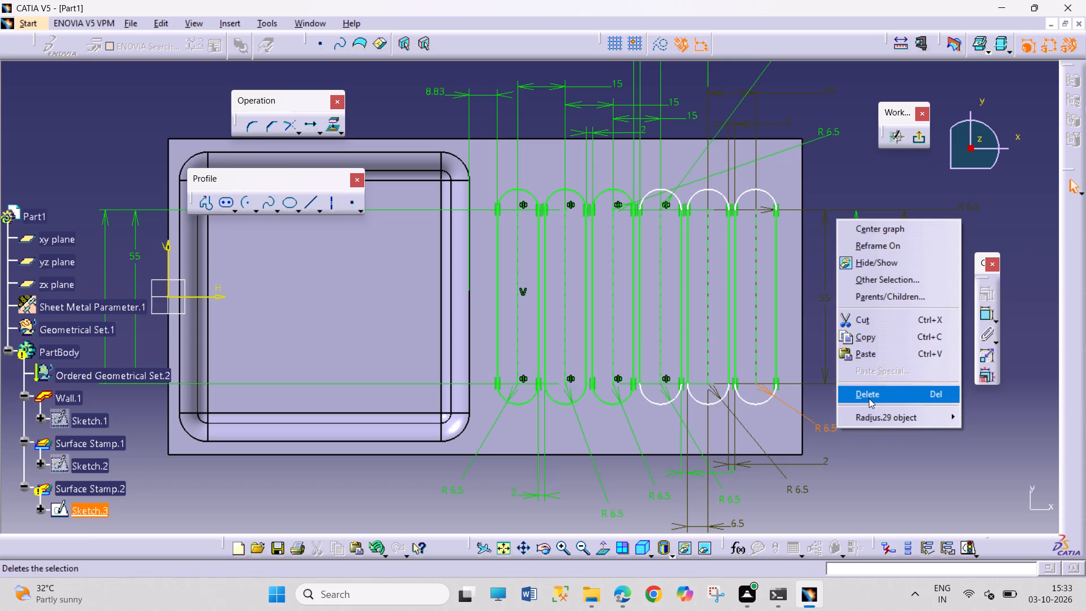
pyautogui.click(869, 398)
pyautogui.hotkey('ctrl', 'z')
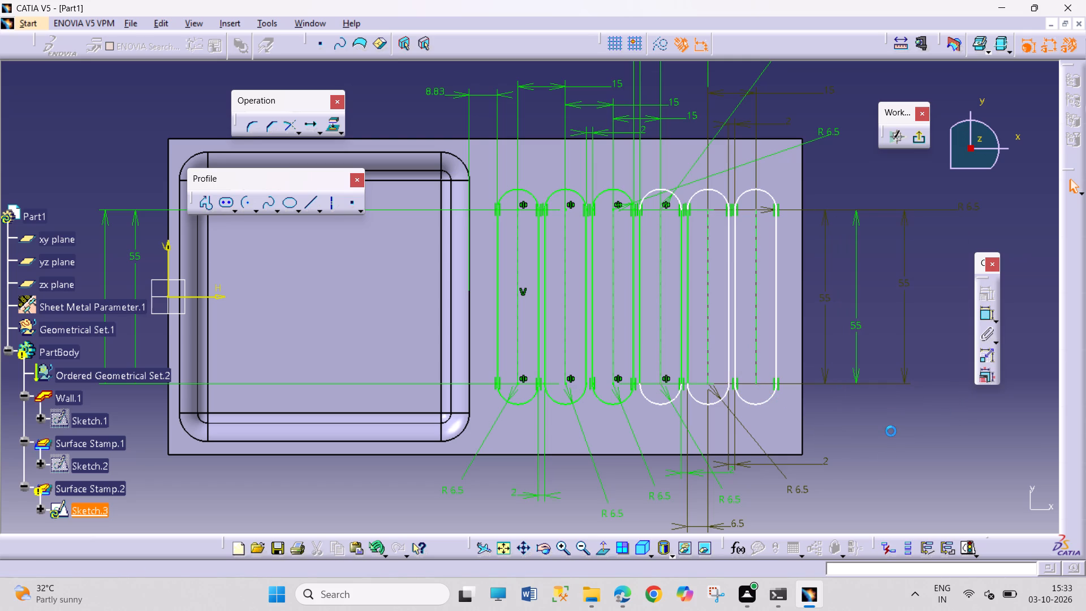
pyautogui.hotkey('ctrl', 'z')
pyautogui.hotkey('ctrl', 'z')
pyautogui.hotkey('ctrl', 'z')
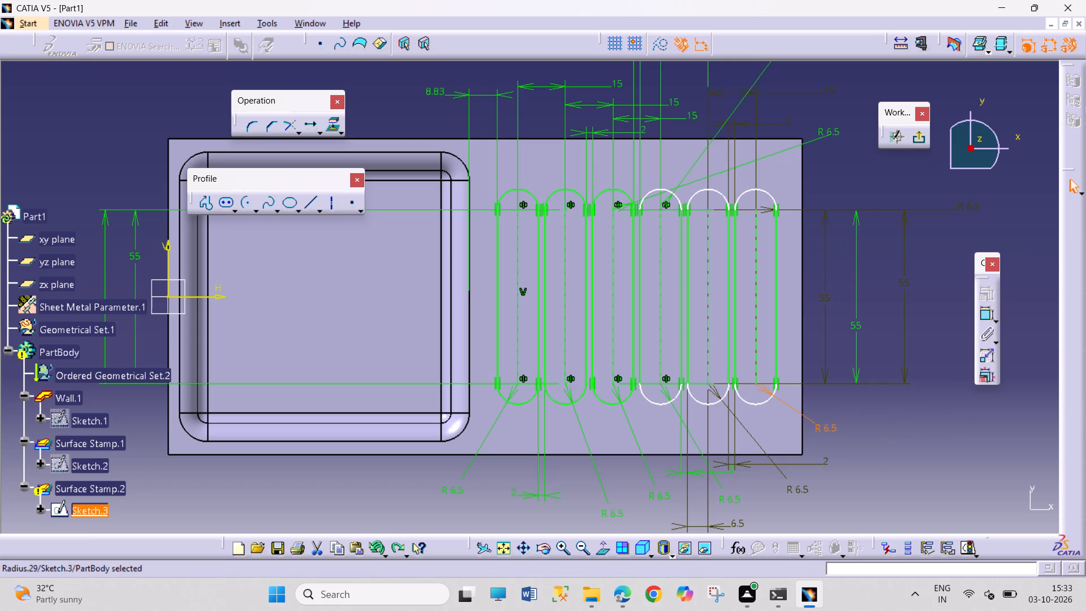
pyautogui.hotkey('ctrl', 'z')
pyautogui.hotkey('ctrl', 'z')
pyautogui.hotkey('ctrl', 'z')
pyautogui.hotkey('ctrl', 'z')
# Delete both 2 mm gap dimensions and the 15 mm spacing between the fifth and sixth slots, and the fifth slot's 6.5 mm half-width offset.
pyautogui.rightClick(794, 466)
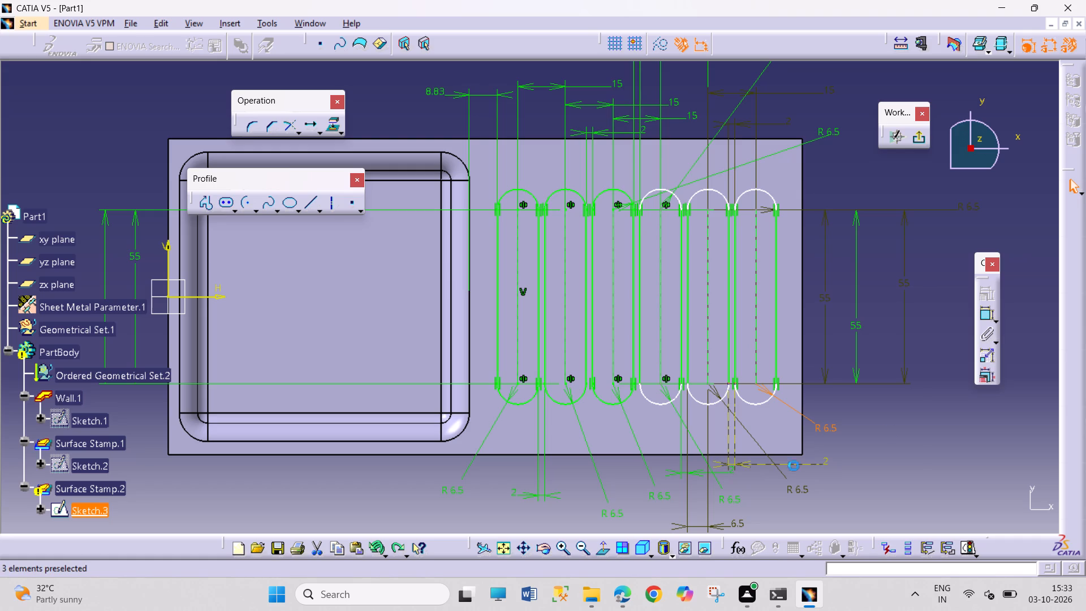
pyautogui.click(824, 440)
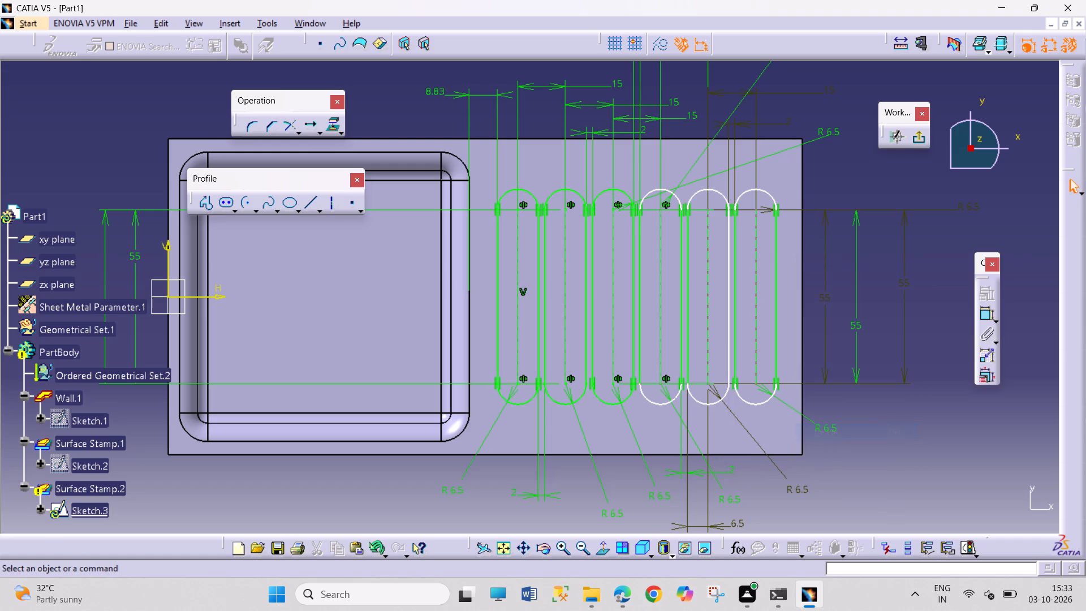
pyautogui.rightClick(759, 123)
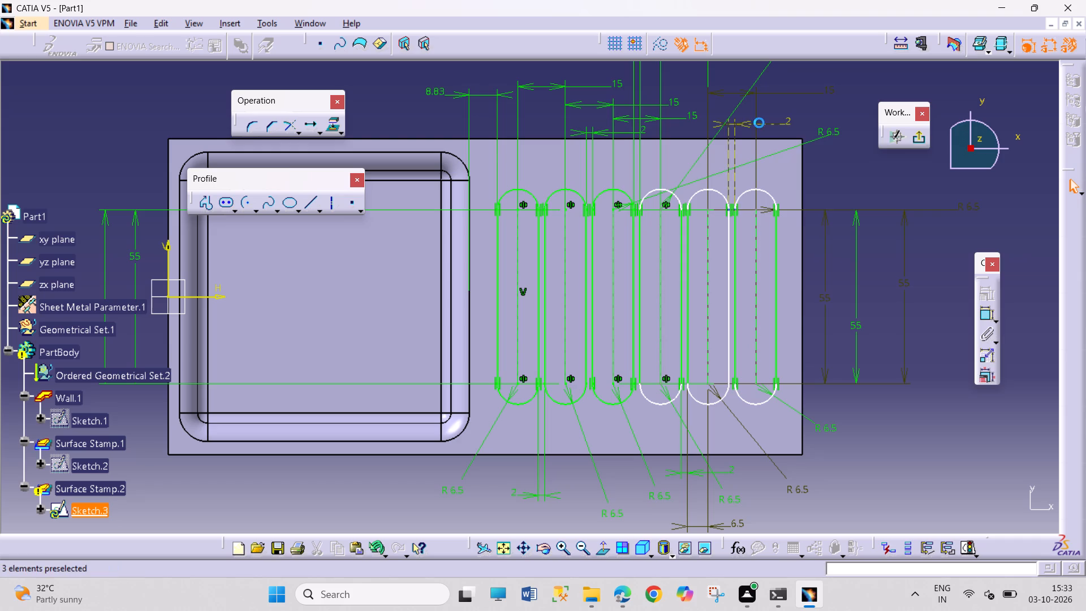
pyautogui.click(783, 297)
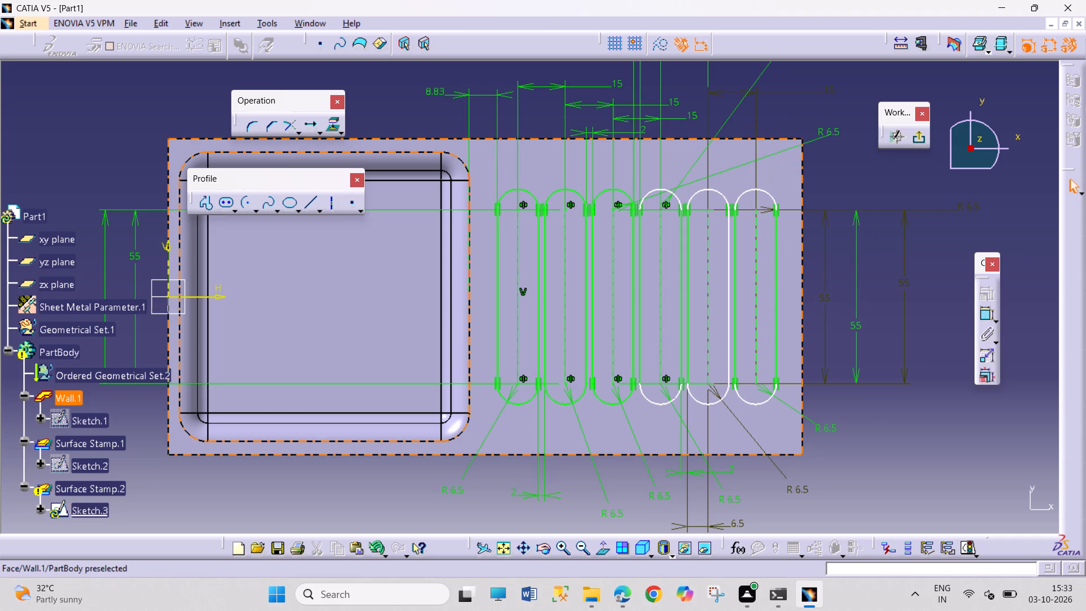
pyautogui.rightClick(831, 88)
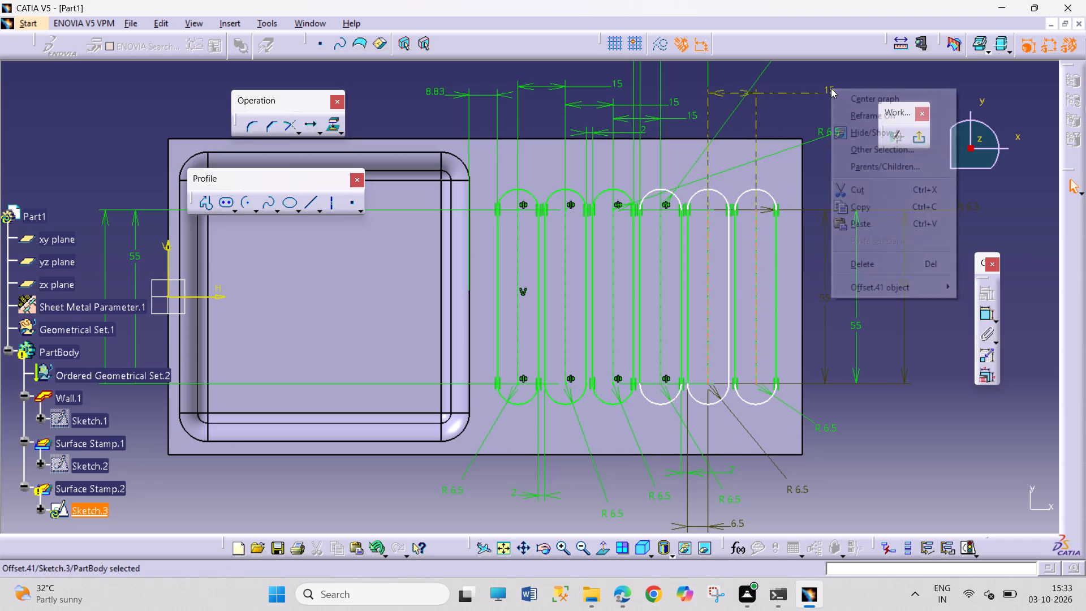
pyautogui.click(866, 268)
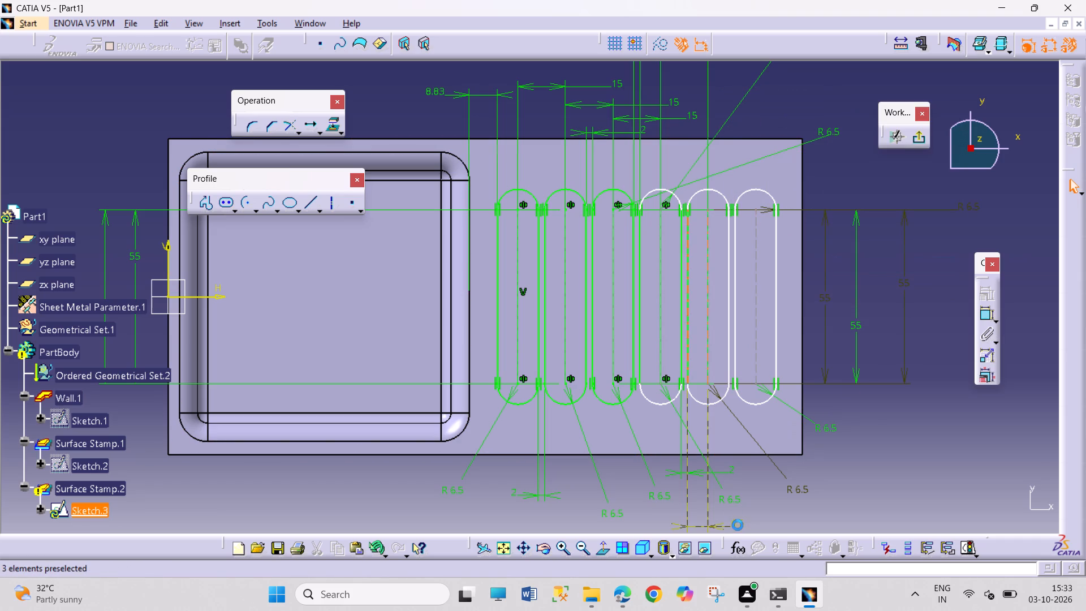
pyautogui.click(738, 526)
pyautogui.rightClick(740, 515)
pyautogui.rightClick(740, 520)
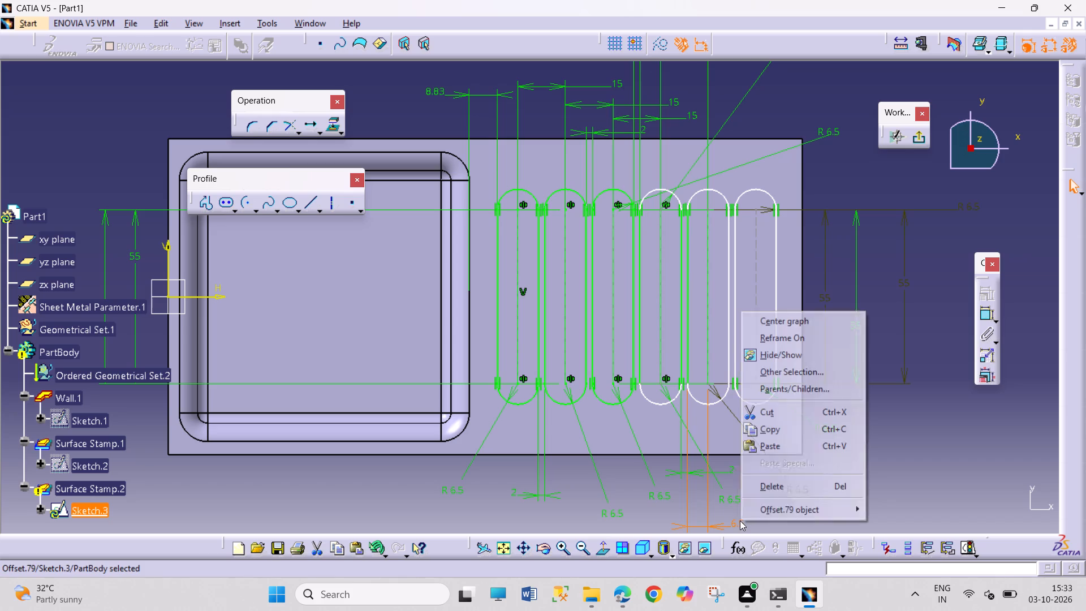
pyautogui.click(763, 489)
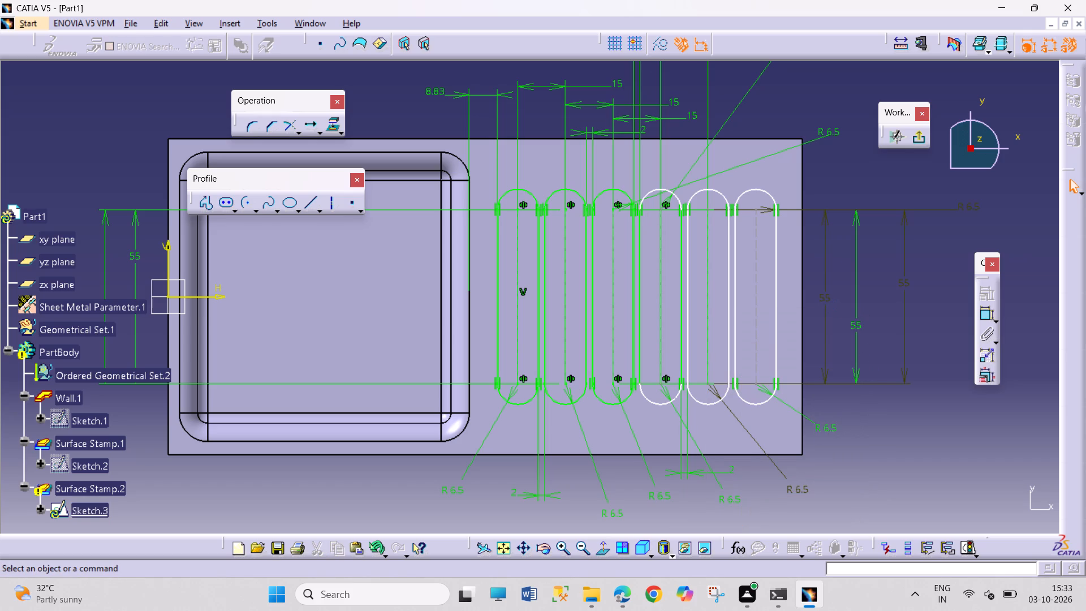
# Delete the innermost and outermost 55 mm lengths beyond the sheet's far end, the sixth slot's upper and fifth slot's lower radius dimensions, and exit the sketch.
pyautogui.rightClick(825, 295)
pyautogui.click(856, 473)
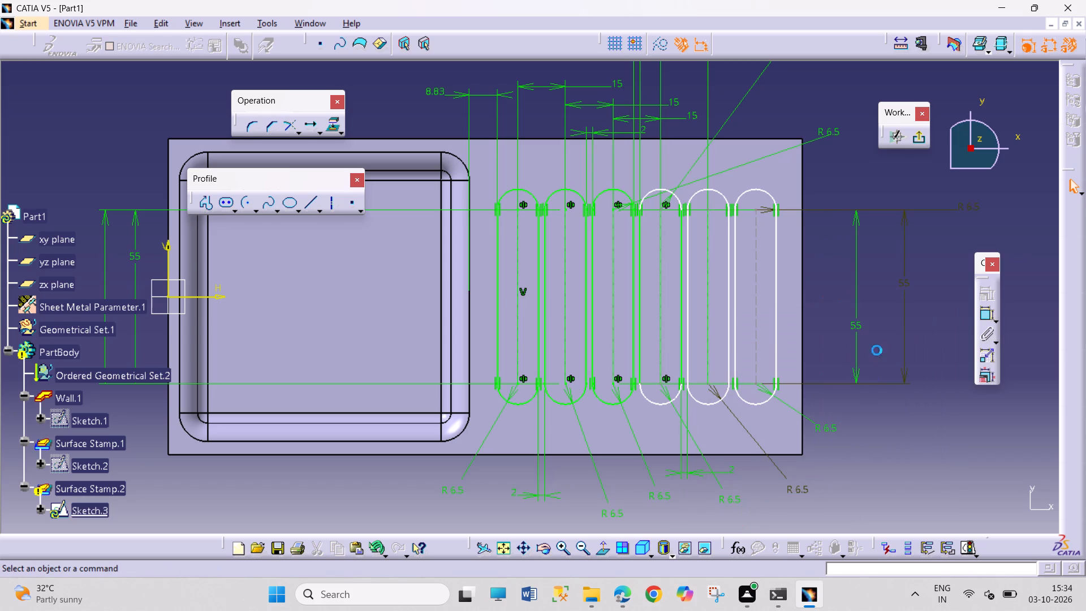
pyautogui.rightClick(904, 282)
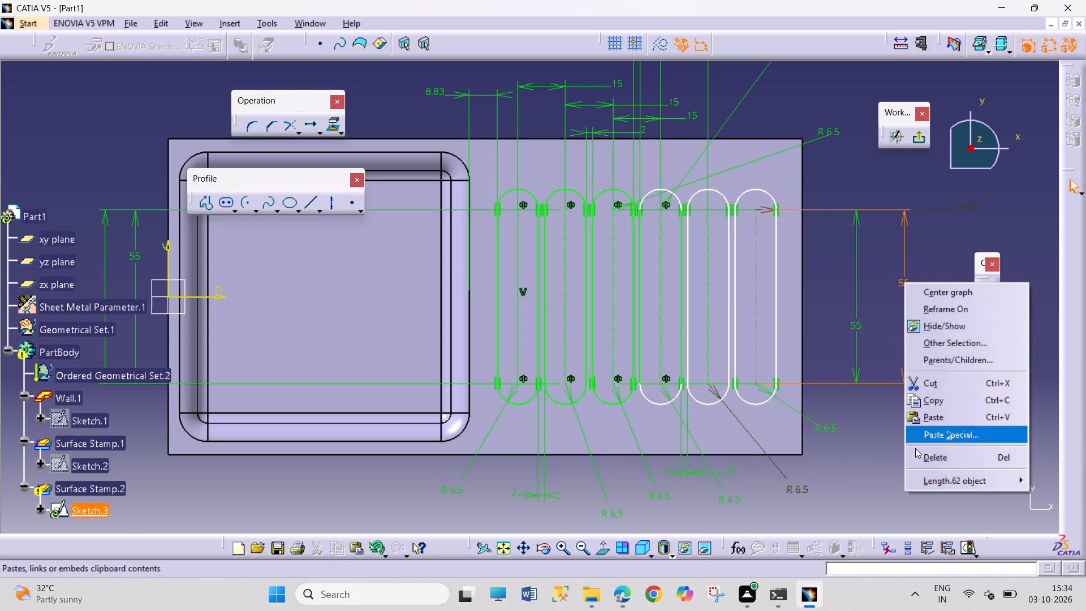
pyautogui.click(917, 459)
pyautogui.rightClick(971, 208)
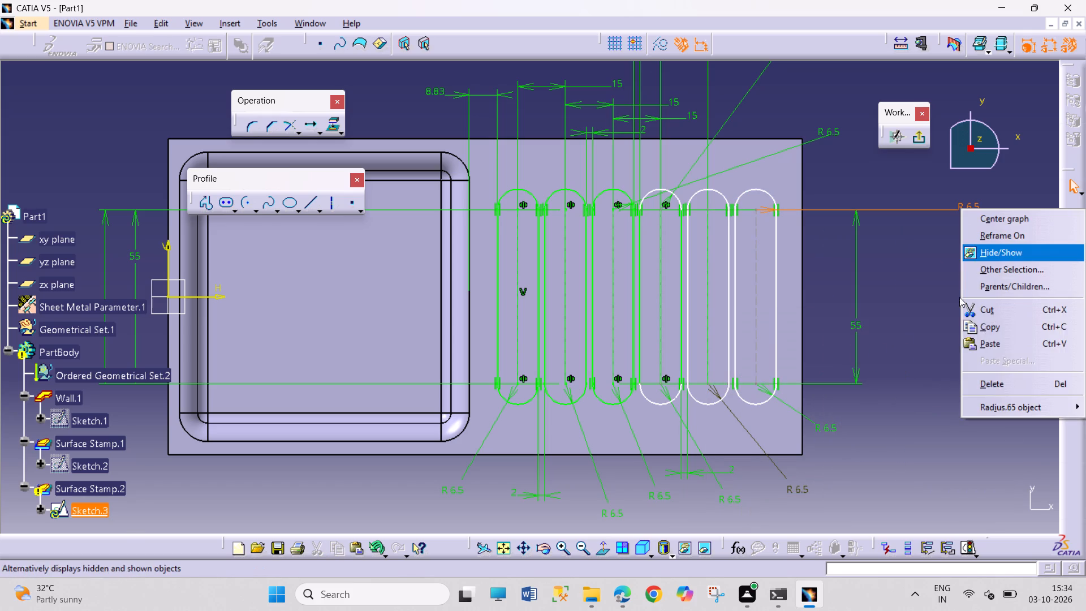
pyautogui.click(972, 384)
pyautogui.rightClick(800, 492)
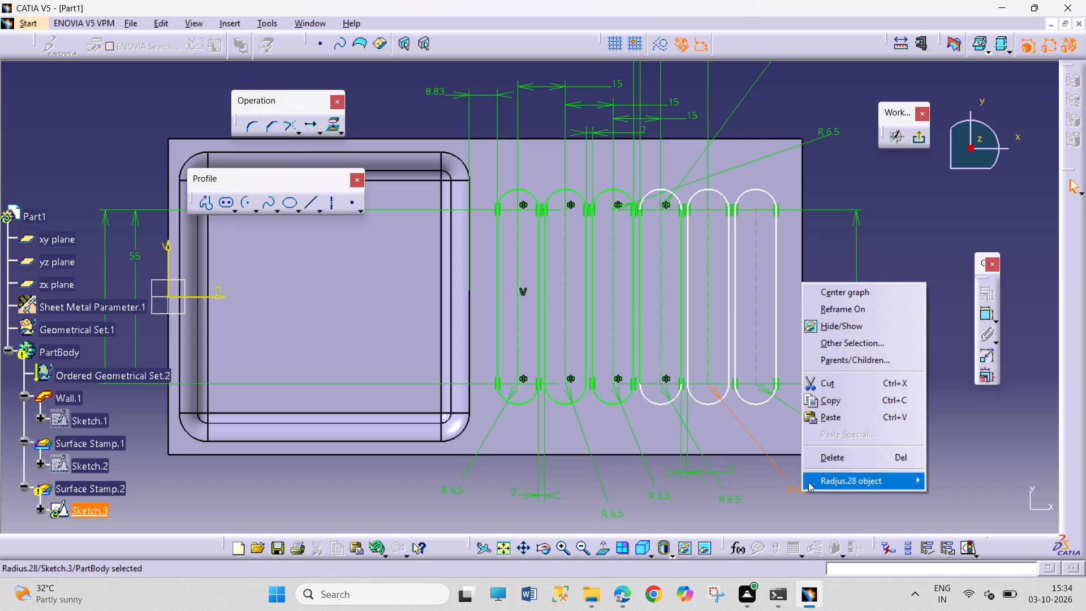
pyautogui.click(826, 461)
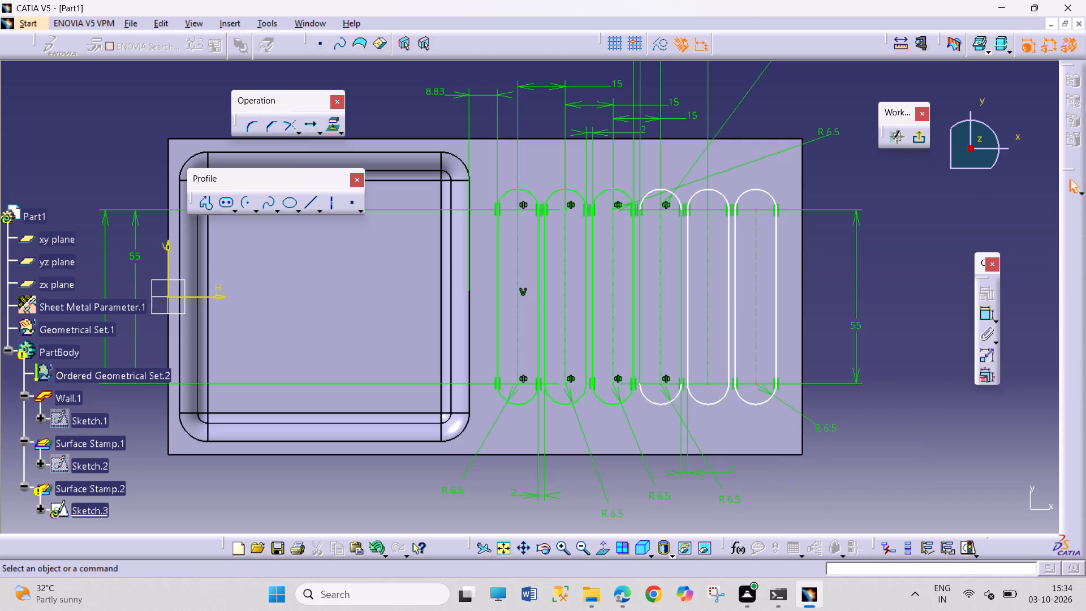
pyautogui.click(917, 136)
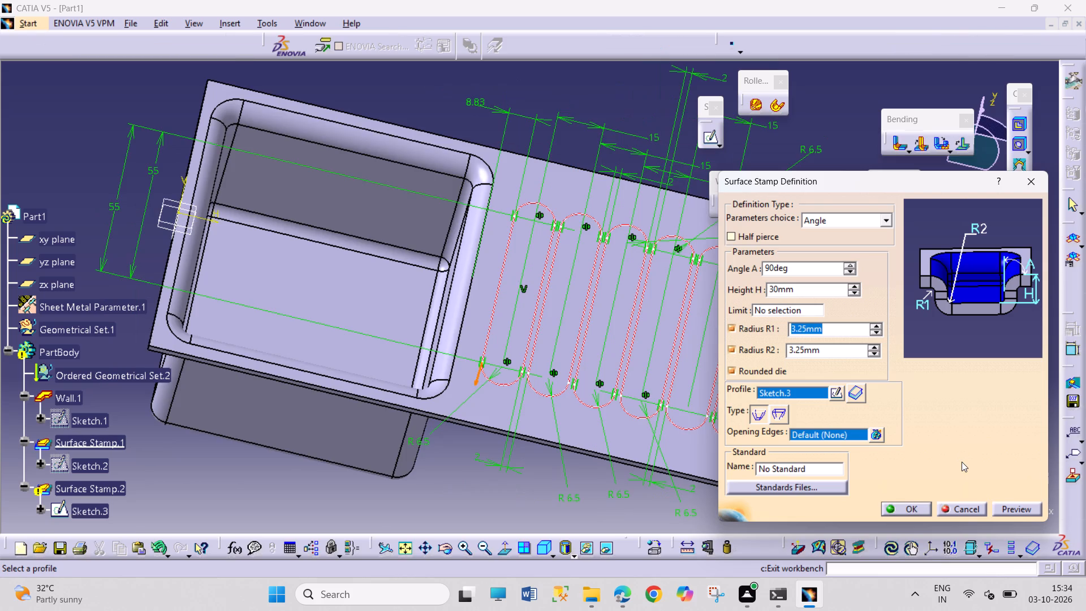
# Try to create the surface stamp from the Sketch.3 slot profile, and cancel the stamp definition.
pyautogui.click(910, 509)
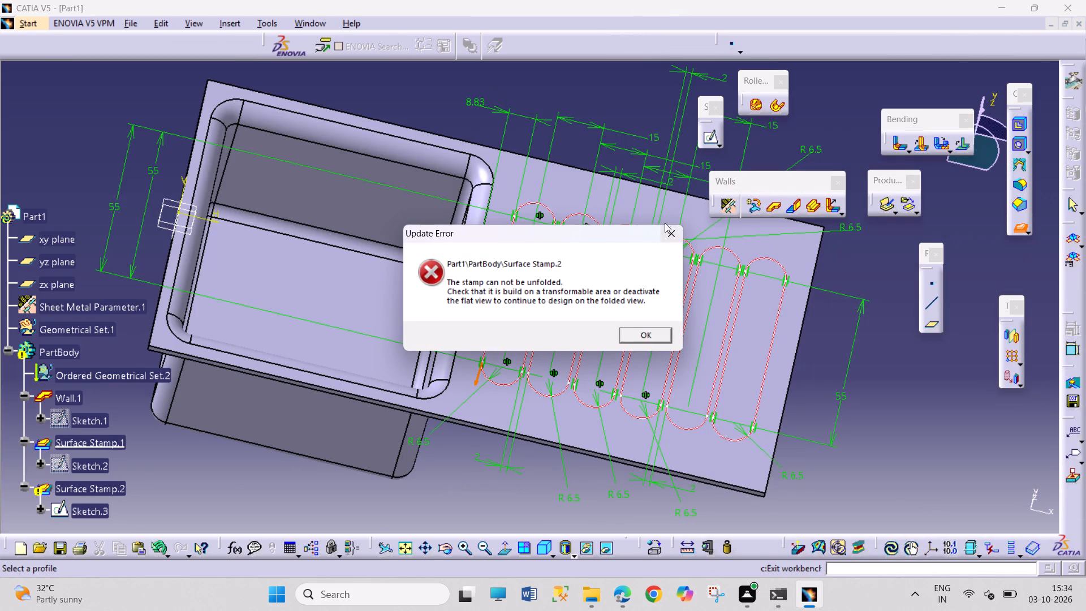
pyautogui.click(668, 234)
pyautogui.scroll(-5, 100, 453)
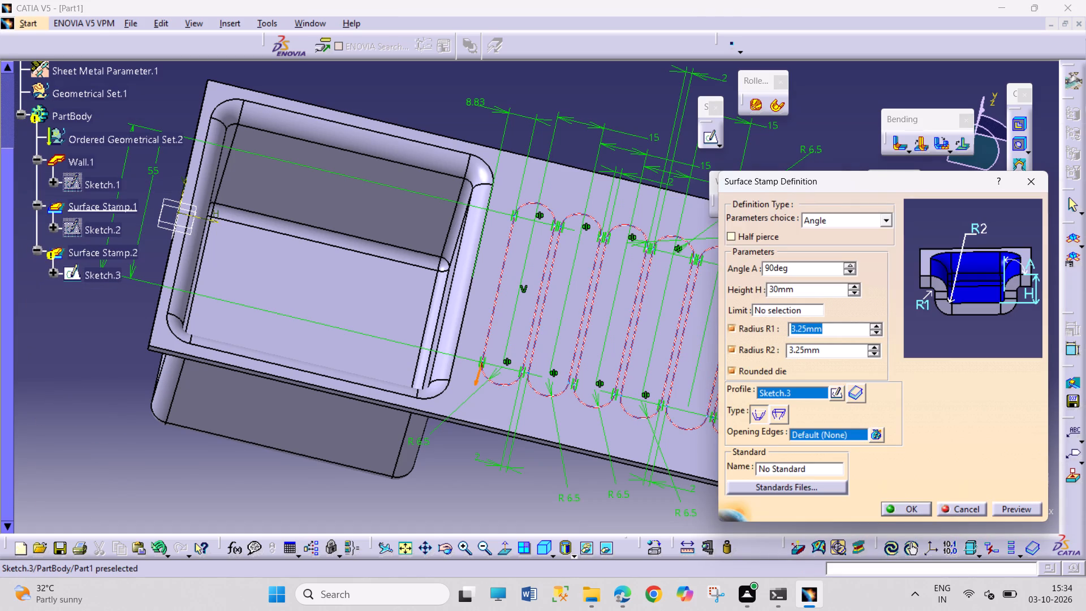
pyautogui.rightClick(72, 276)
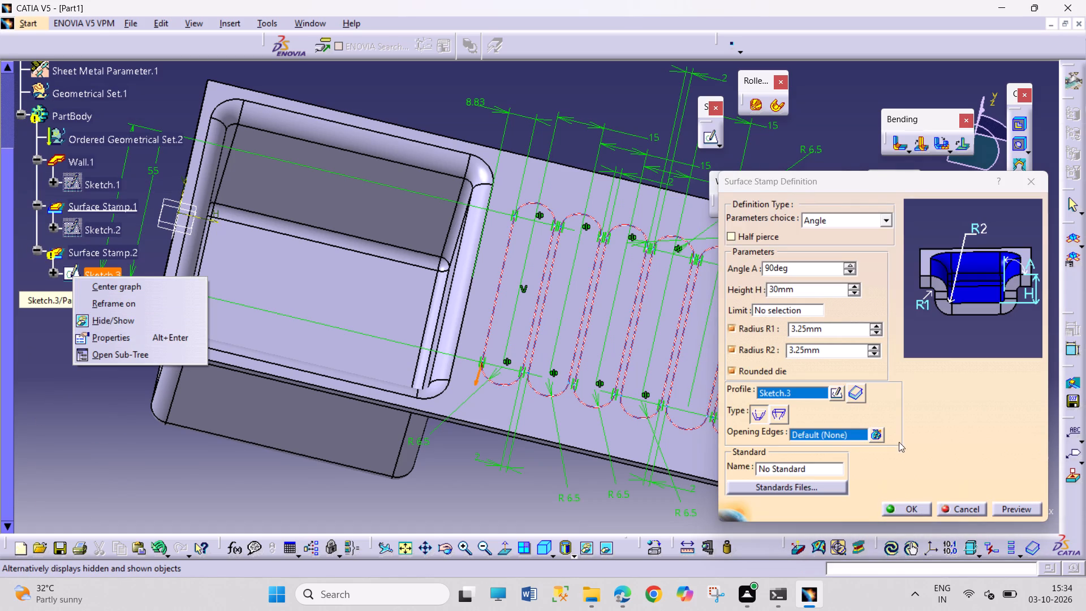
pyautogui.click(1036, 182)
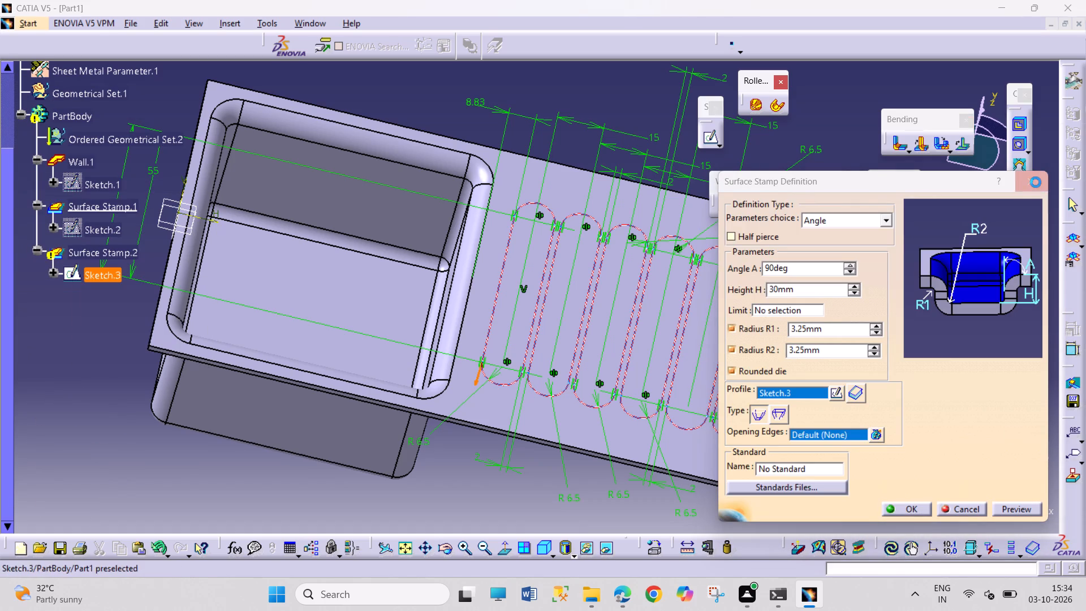
# Delete the six-slot profile Sketch.3 from the part body.
pyautogui.rightClick(73, 255)
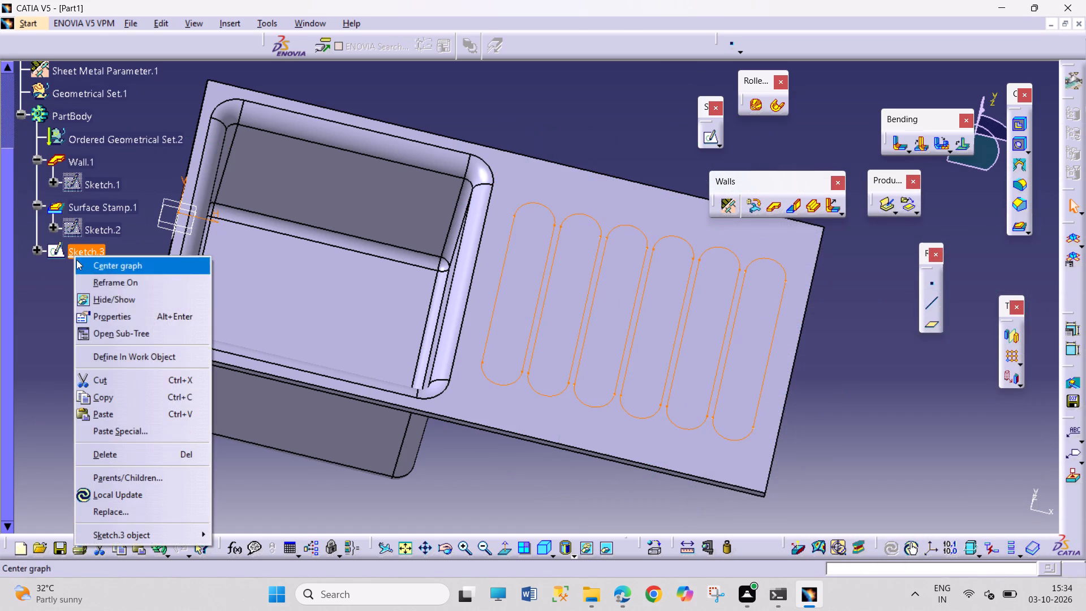
pyautogui.click(124, 460)
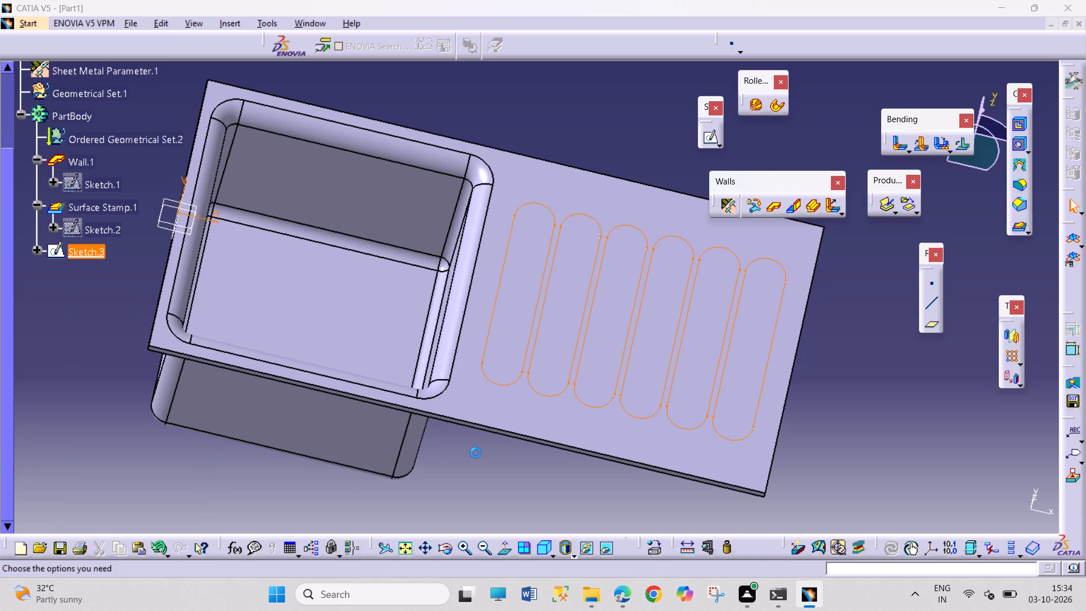
pyautogui.click(963, 514)
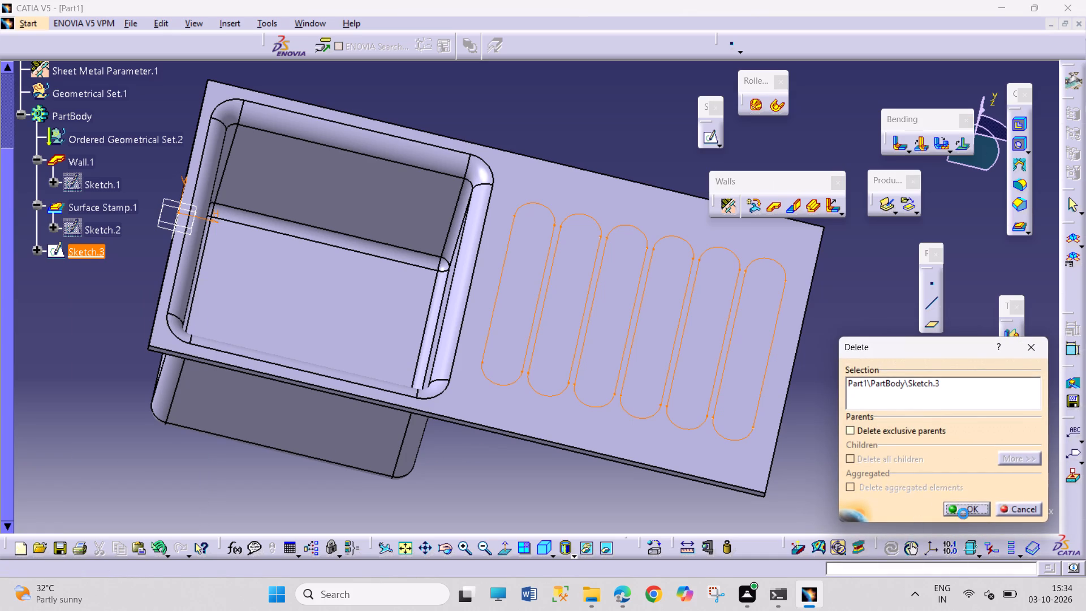
# Start a new sketch on the wall's flat top face beside the bowl.
pyautogui.click(636, 349)
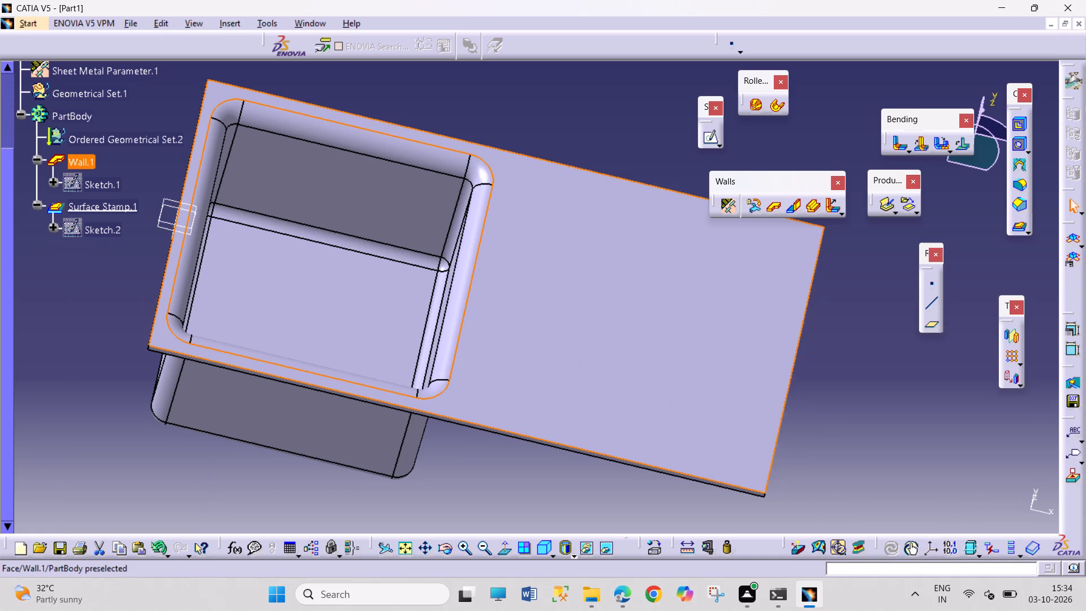
pyautogui.click(705, 140)
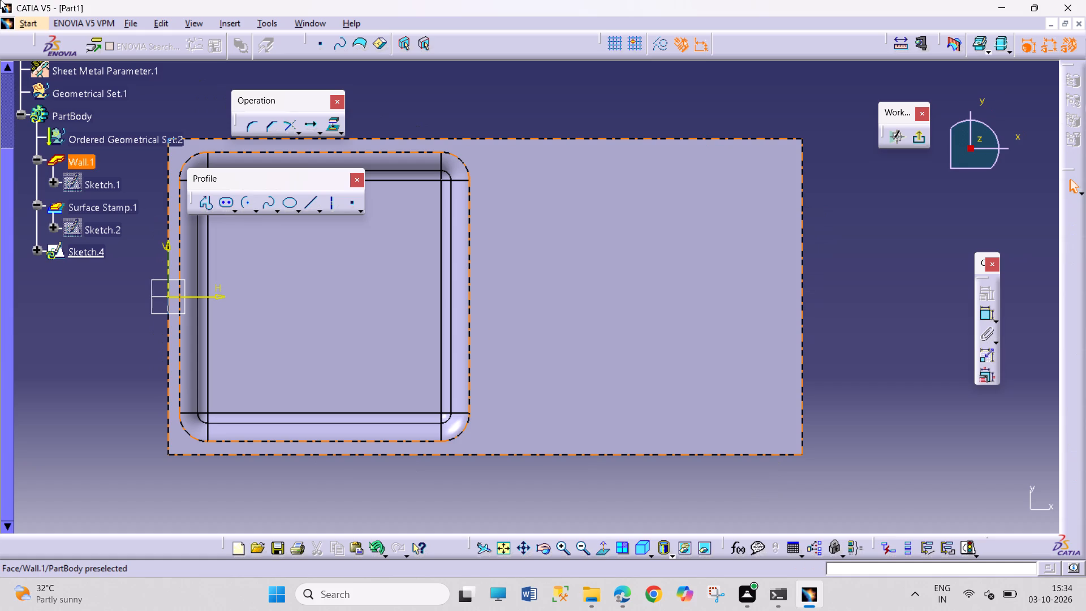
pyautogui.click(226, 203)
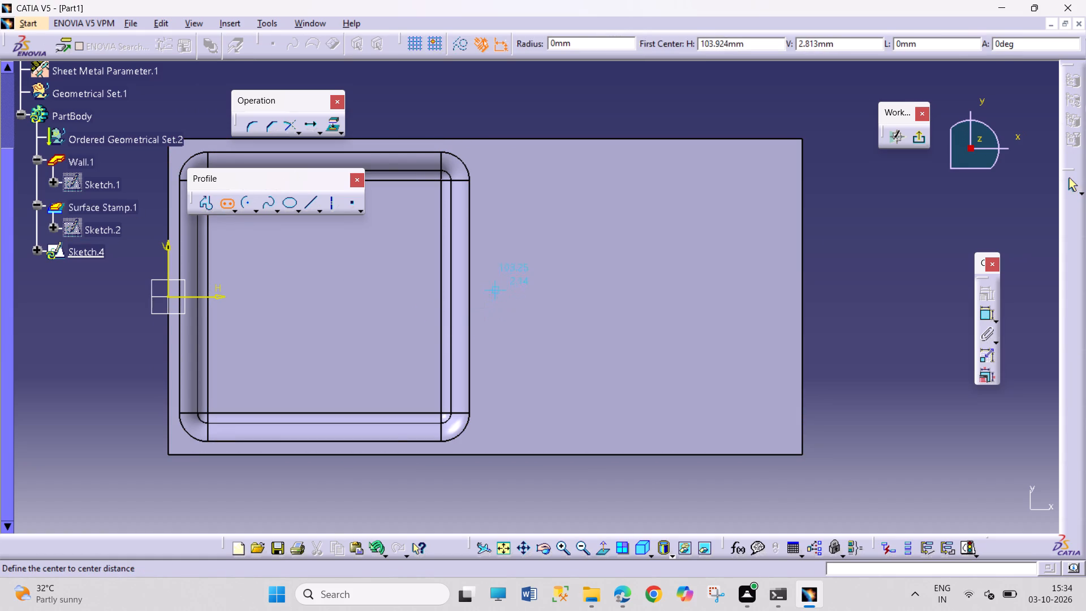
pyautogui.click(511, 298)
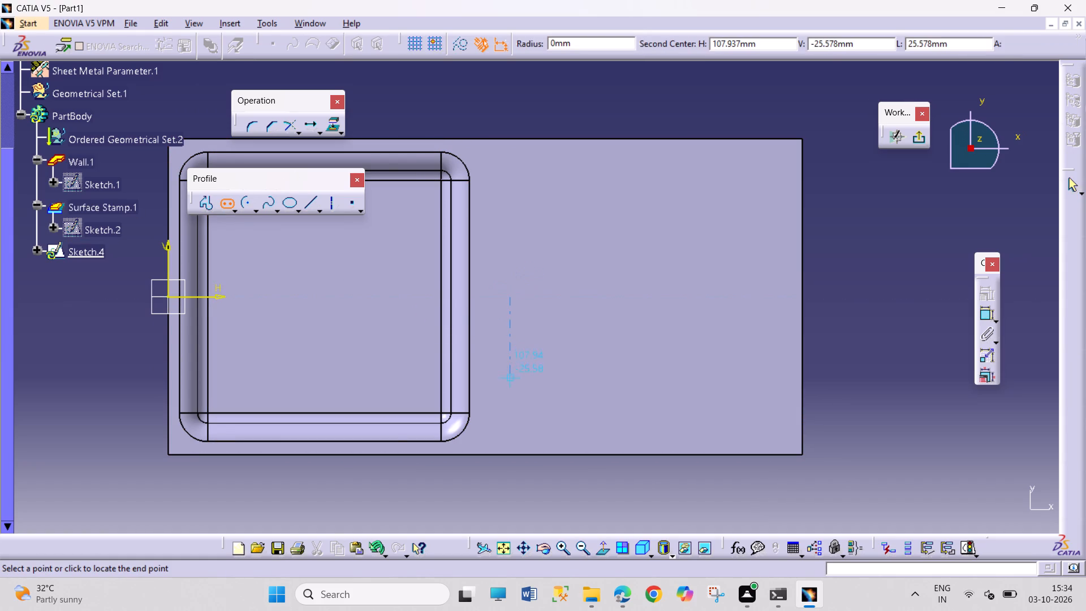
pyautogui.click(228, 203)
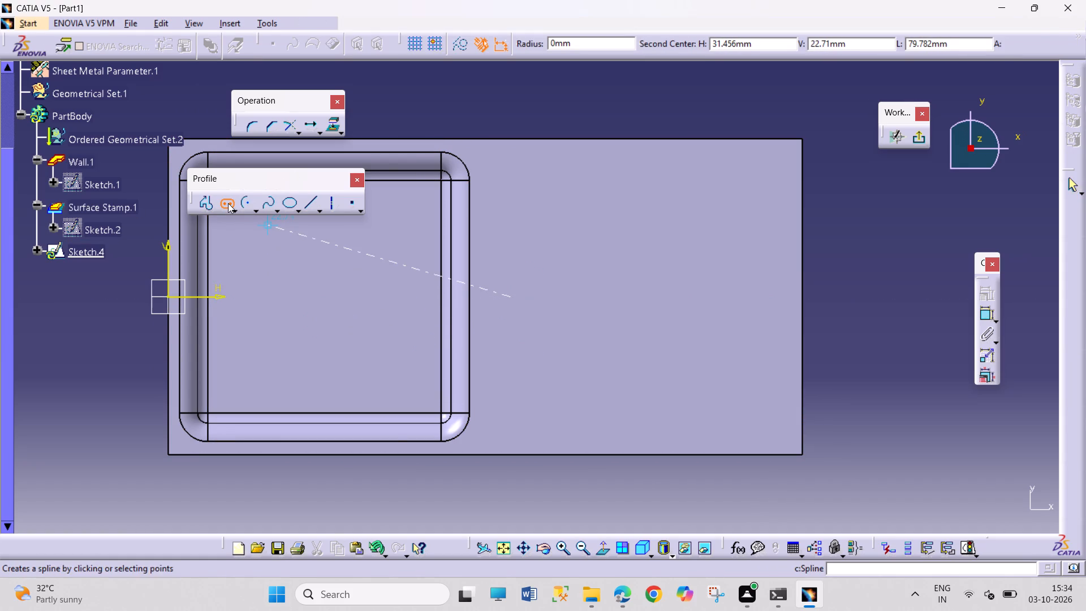
# Sketch a vertical elongated hole beside the bowl, about 54 mm between its end centres.
pyautogui.click(228, 203)
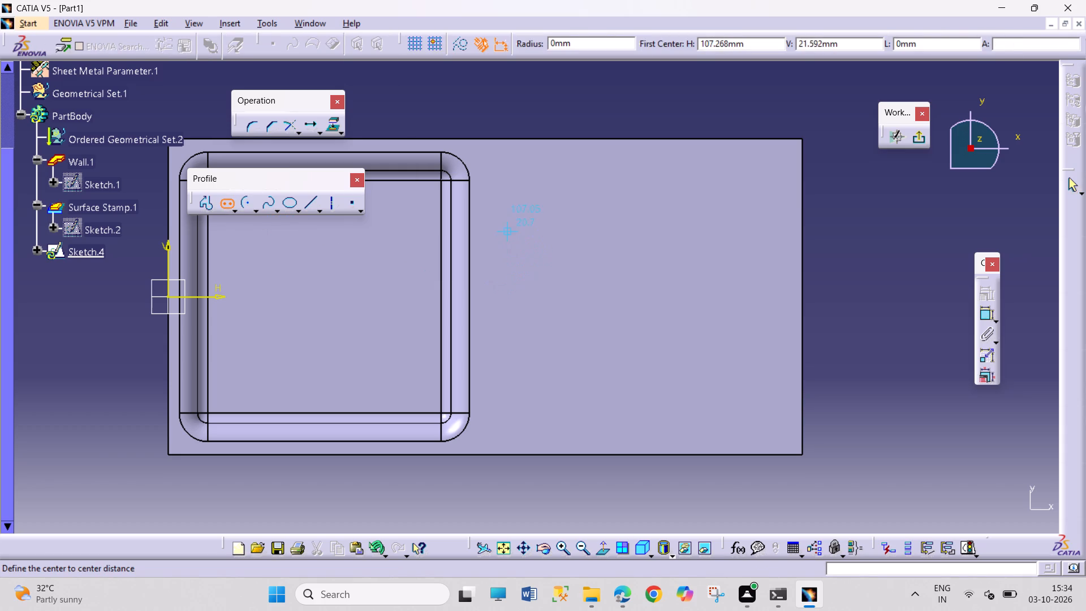
pyautogui.click(509, 215)
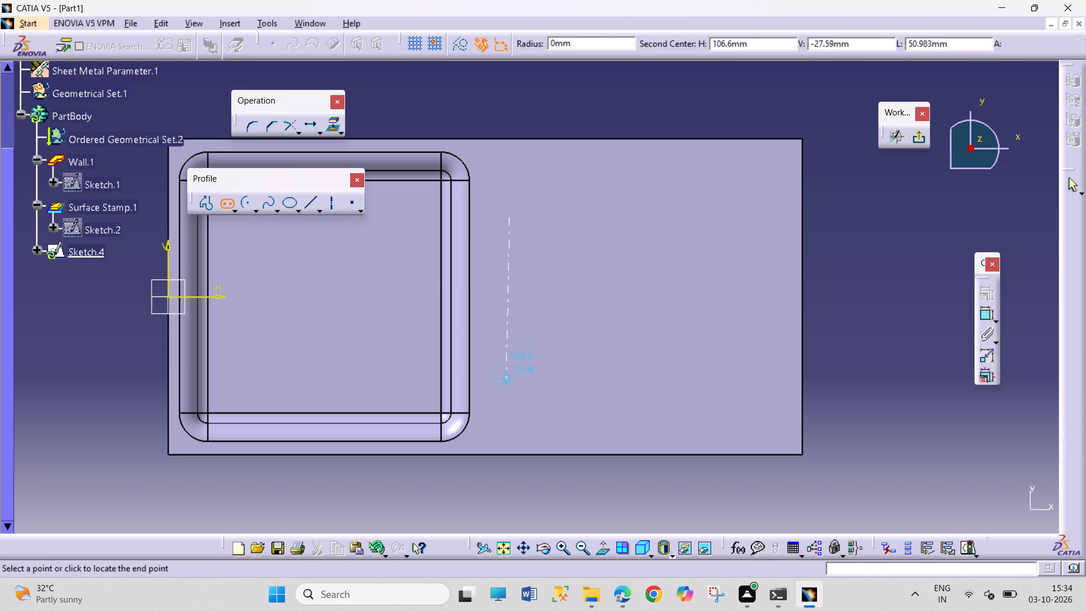
pyautogui.click(511, 387)
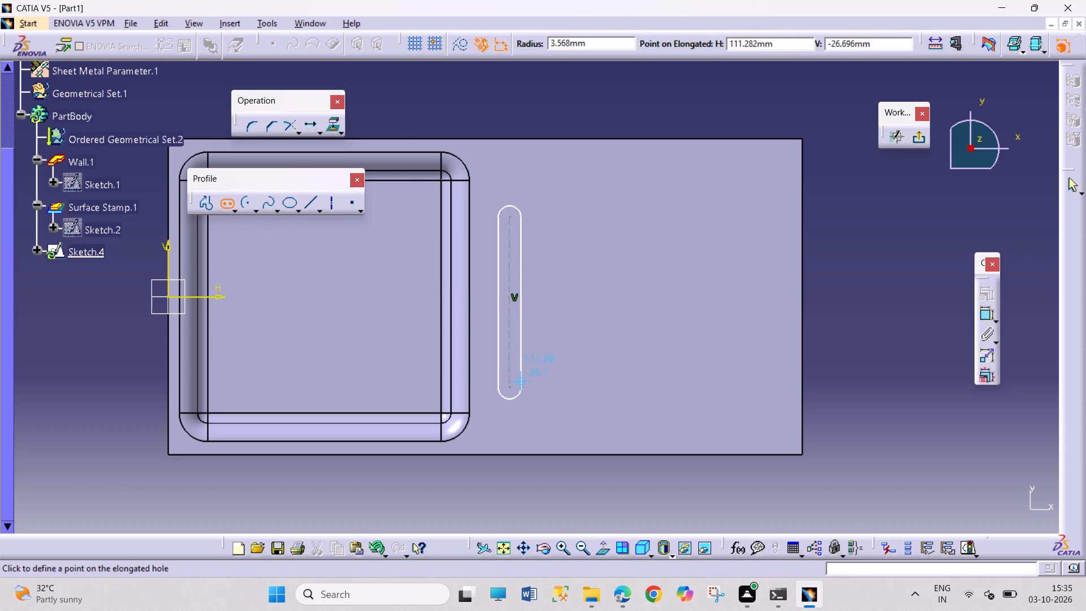
pyautogui.click(526, 382)
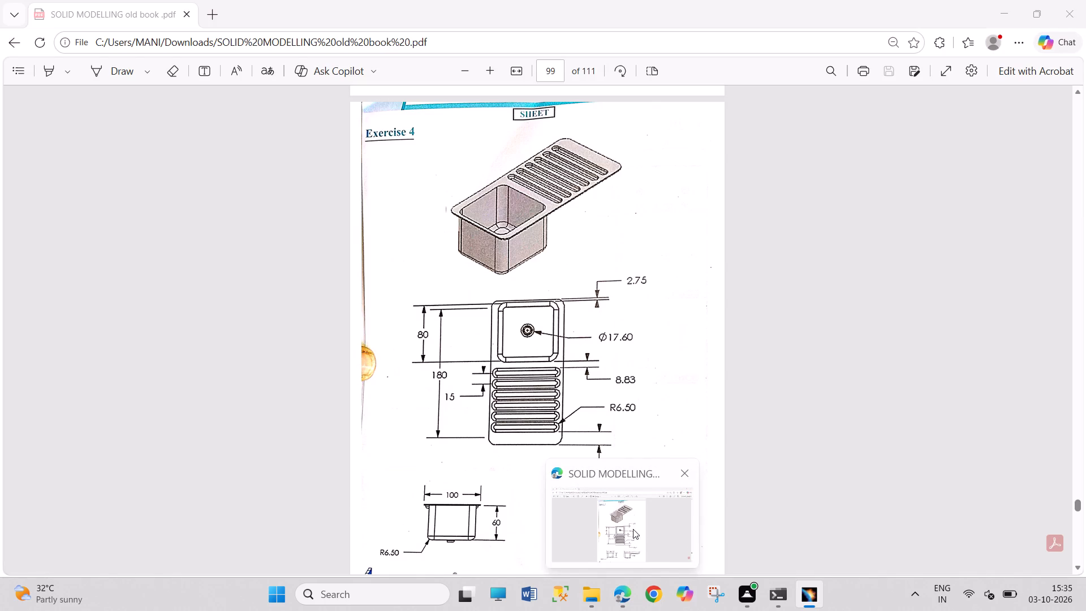
# Consult the Exercise 4 sink drawing in the PDF, and in CATIA dimension the slot's centreline length and open that dimension for editing.
pyautogui.click(633, 529)
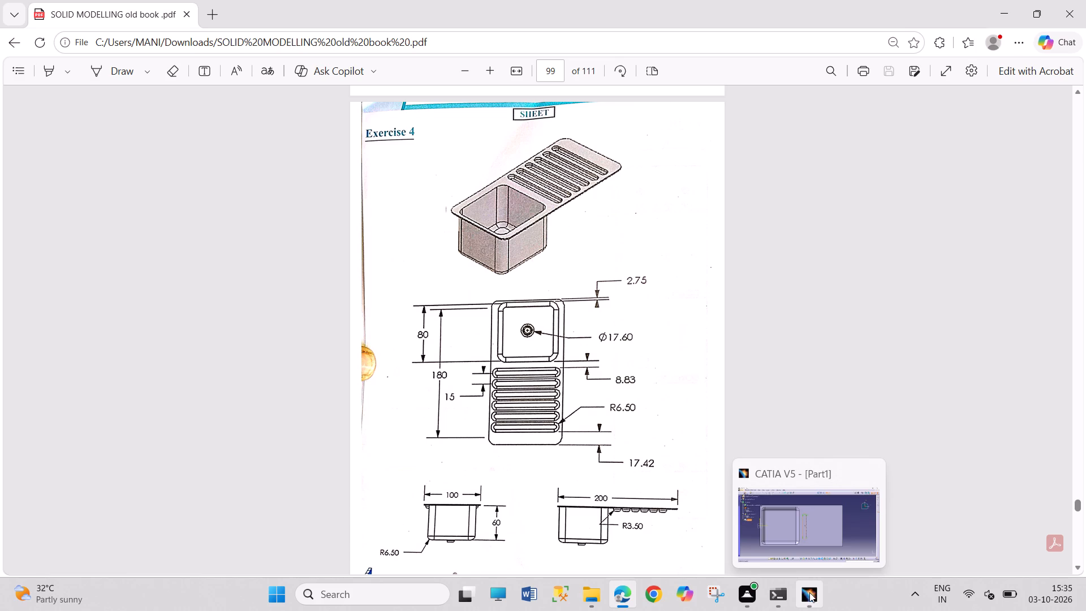
pyautogui.click(810, 593)
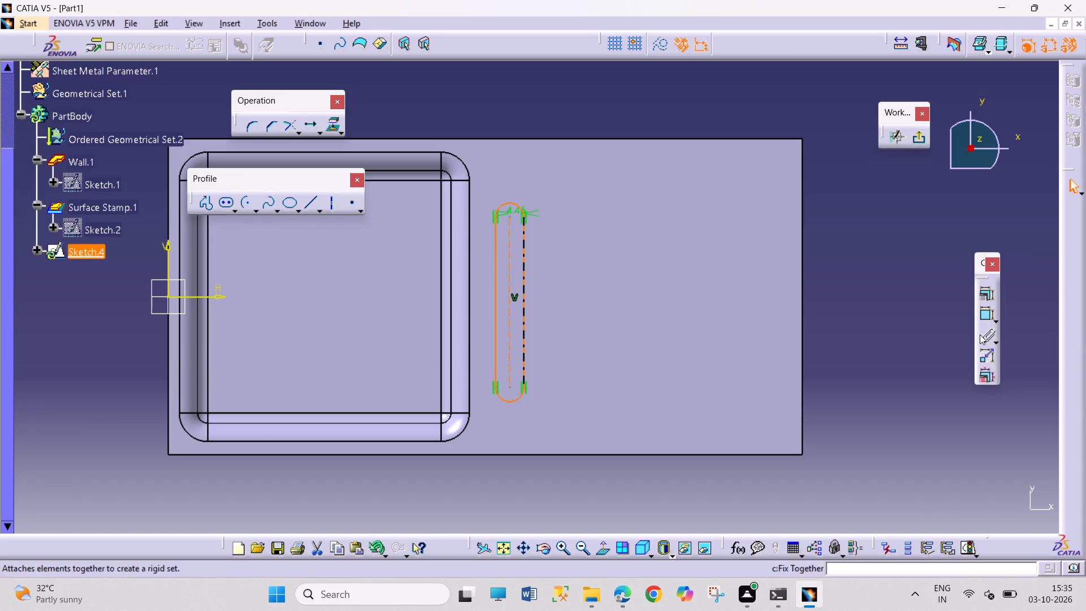
pyautogui.click(984, 321)
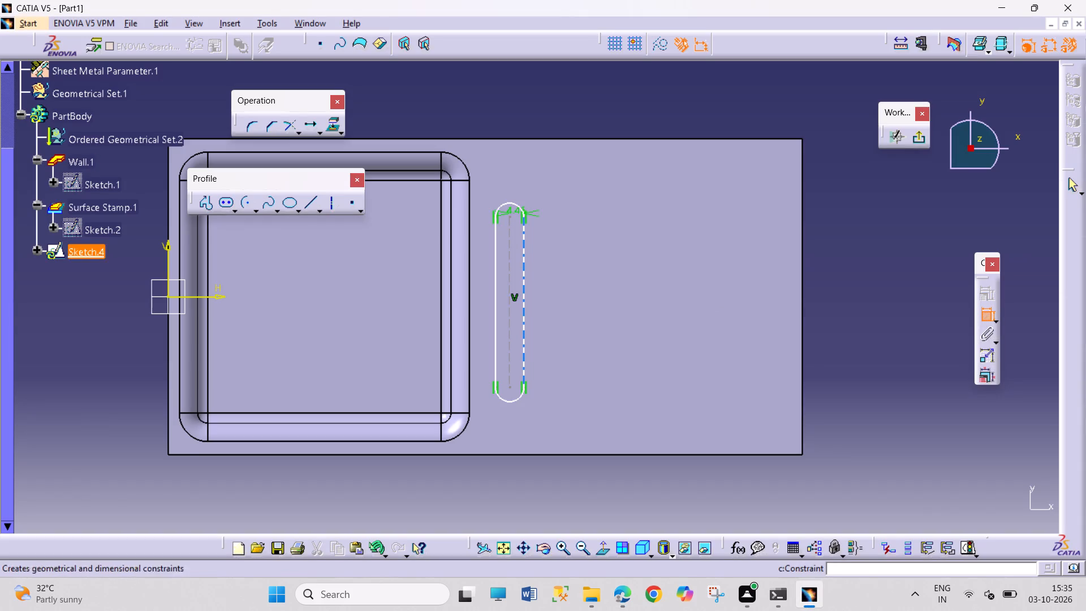
pyautogui.click(508, 269)
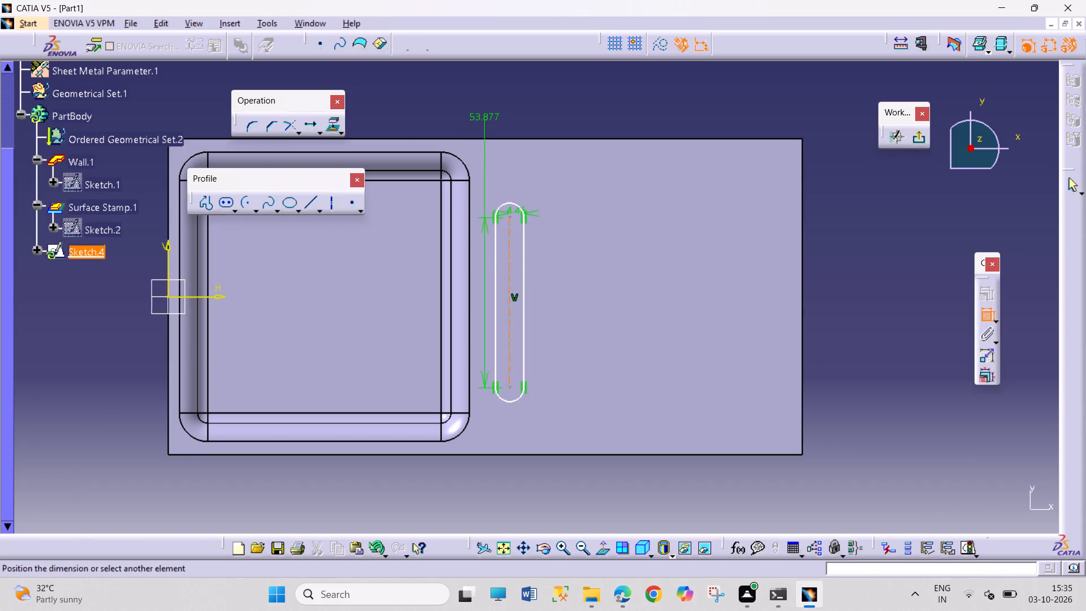
pyautogui.click(488, 107)
pyautogui.doubleClick(488, 107)
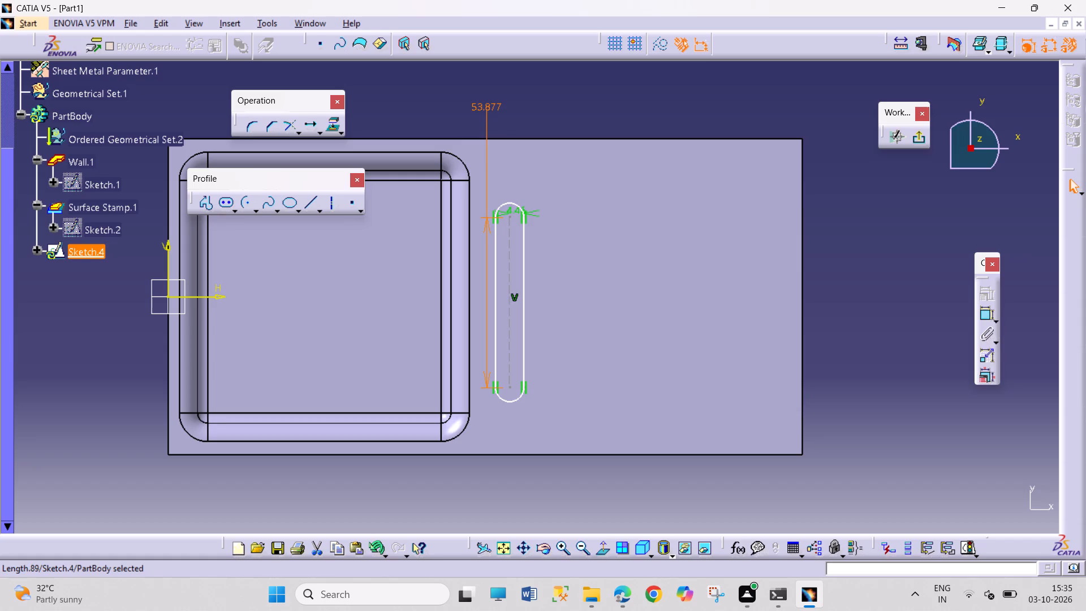
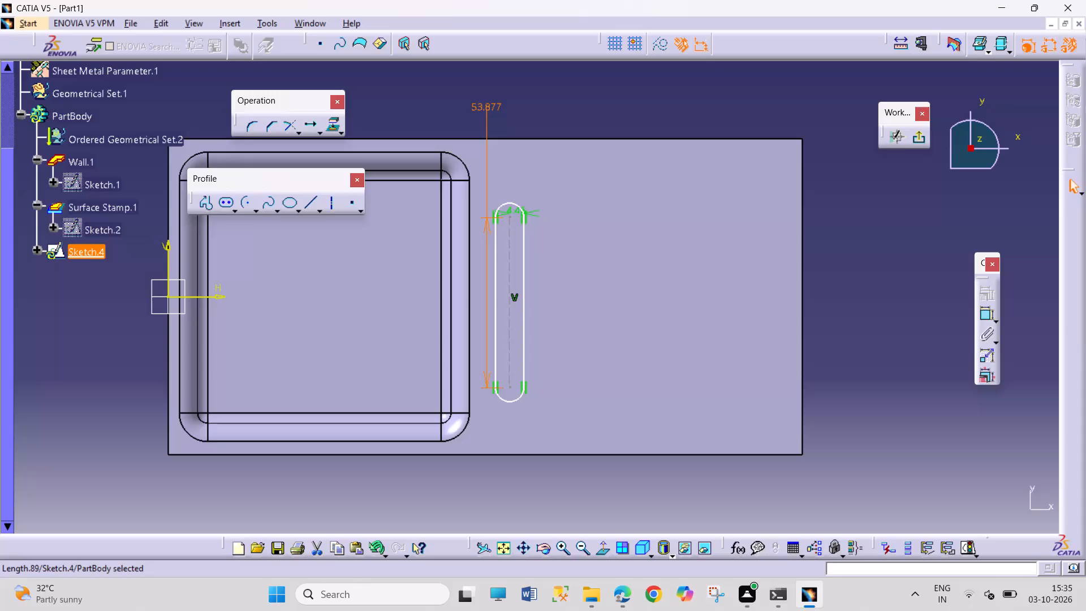
# Set the slot's centreline length to 55 mm.
pyautogui.doubleClick(488, 107)
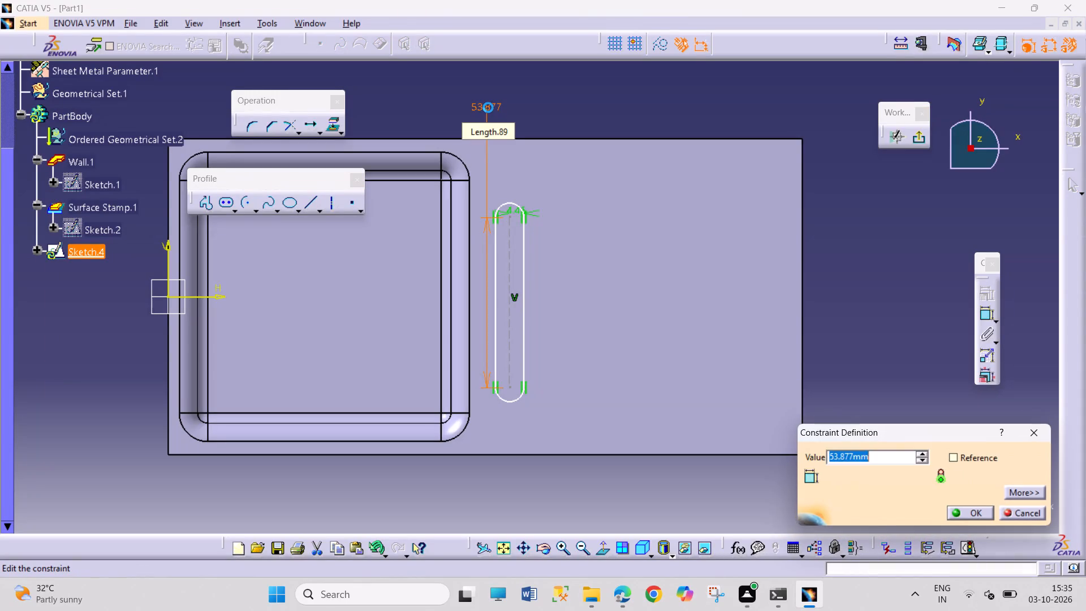
pyautogui.write('55')
pyautogui.press('Return')
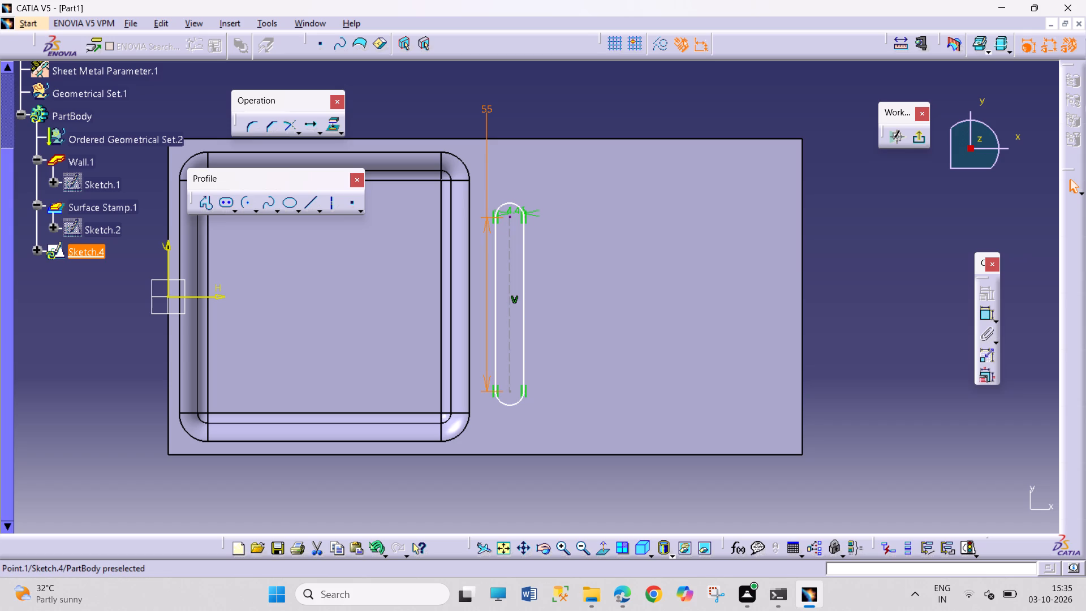
# Constrain the slot's two end centre points to be symmetric about the sketch's horizontal axis.
pyautogui.click(510, 217)
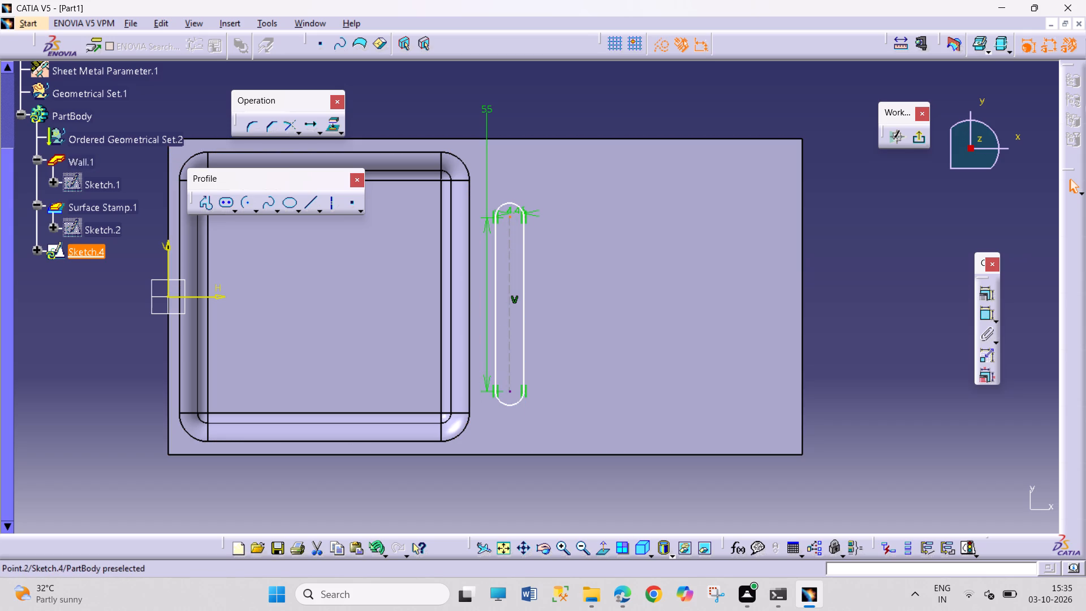
pyautogui.keyDown('ctrl'); pyautogui.click(511, 394); pyautogui.keyUp('ctrl')
pyautogui.keyDown('ctrl'); pyautogui.click(220, 299); pyautogui.keyUp('ctrl')
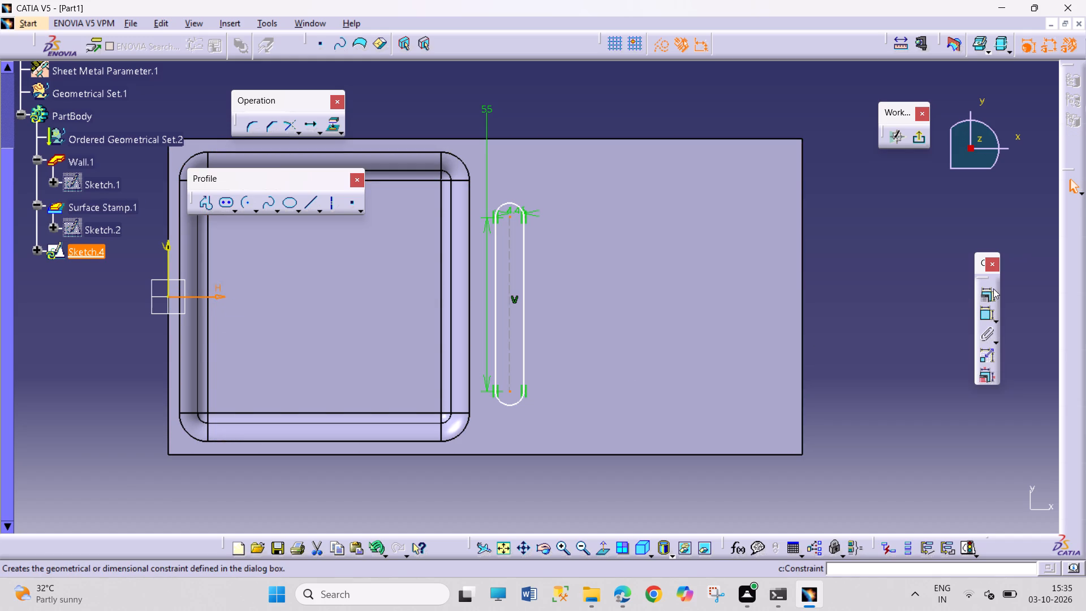
pyautogui.click(993, 295)
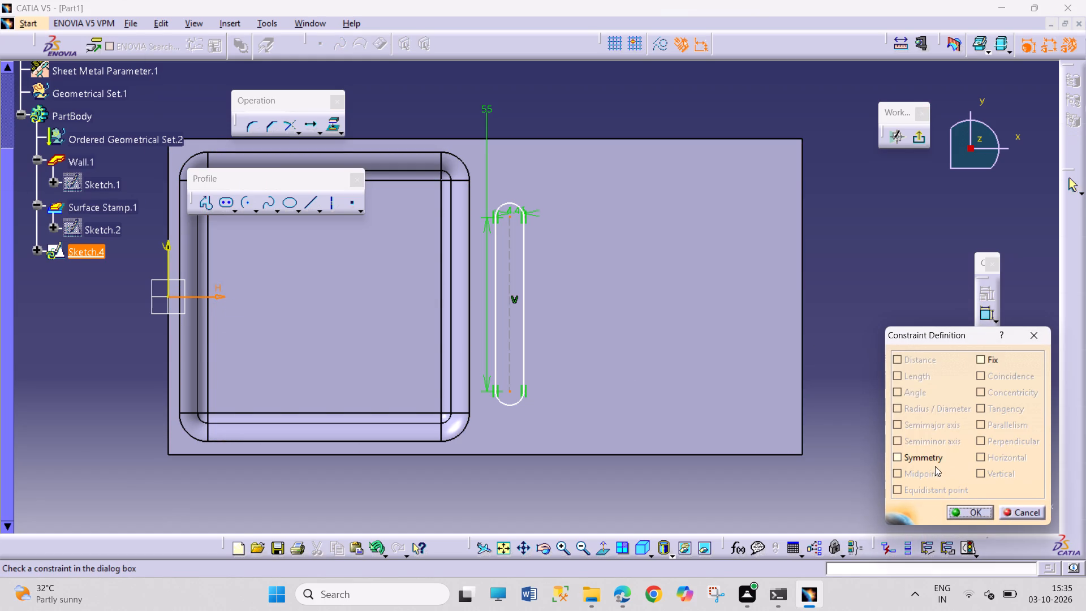
pyautogui.click(933, 462)
pyautogui.click(967, 514)
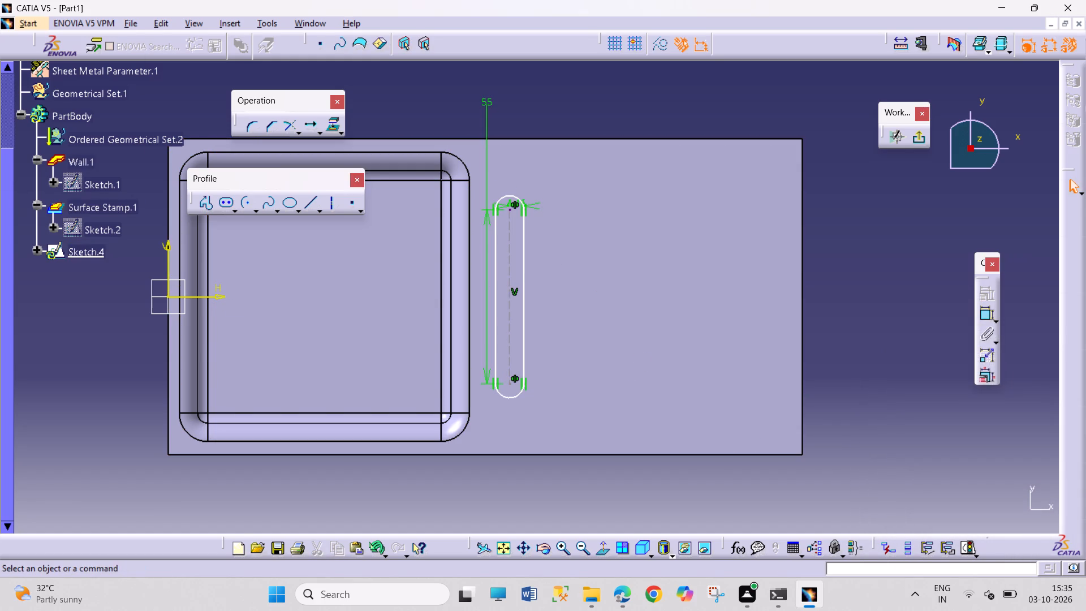
# Move the slot's half-width dimension above the wall and set it to 6.5 mm.
pyautogui.moveTo(507, 205); pyautogui.dragTo(580, 117)
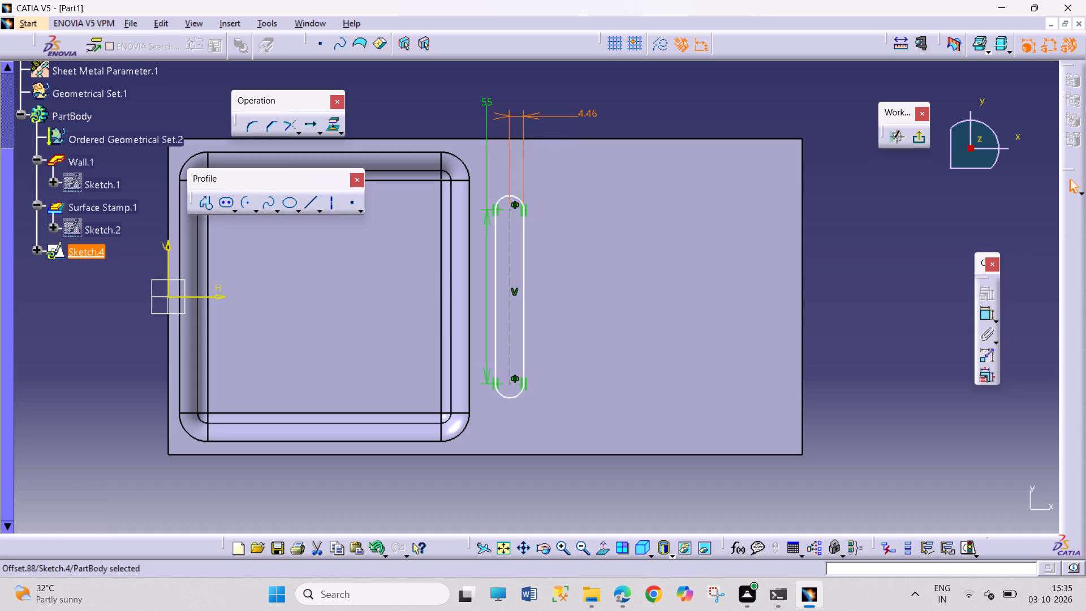
pyautogui.moveTo(580, 117); pyautogui.dragTo(585, 117)
pyautogui.doubleClick(596, 115)
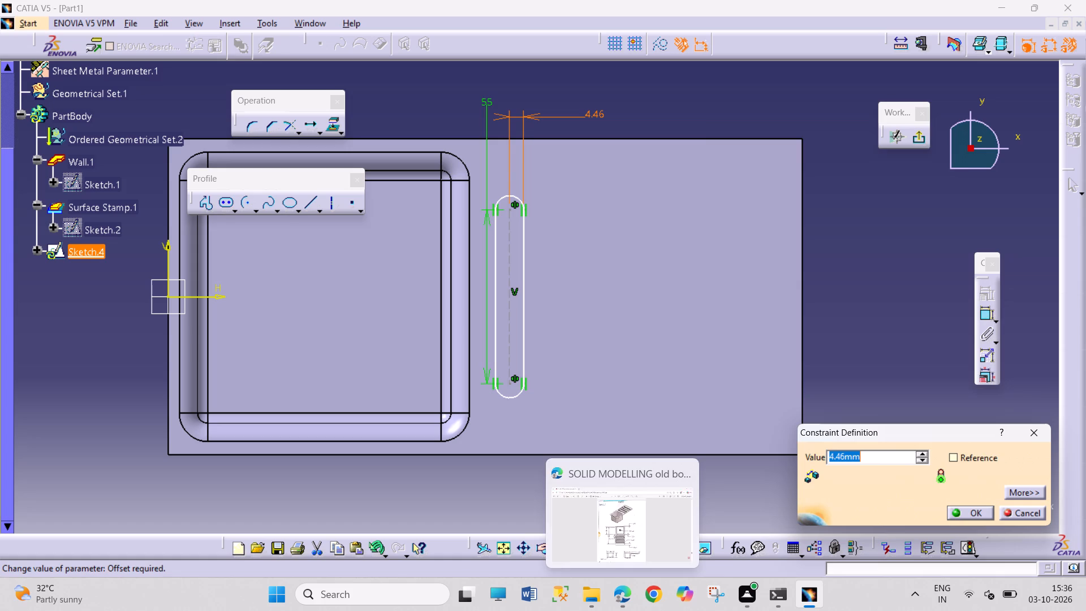
pyautogui.write('6.5')
pyautogui.press('Return')
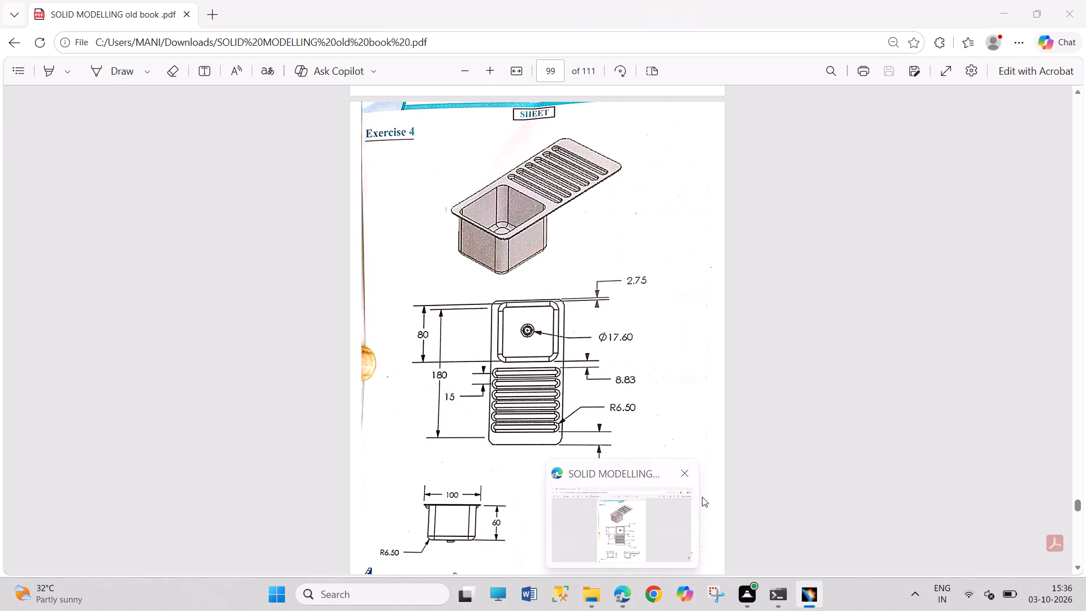
# Replace the slot's half-width dimension with a radius dimension on the slot's upper arc.
pyautogui.rightClick(594, 112)
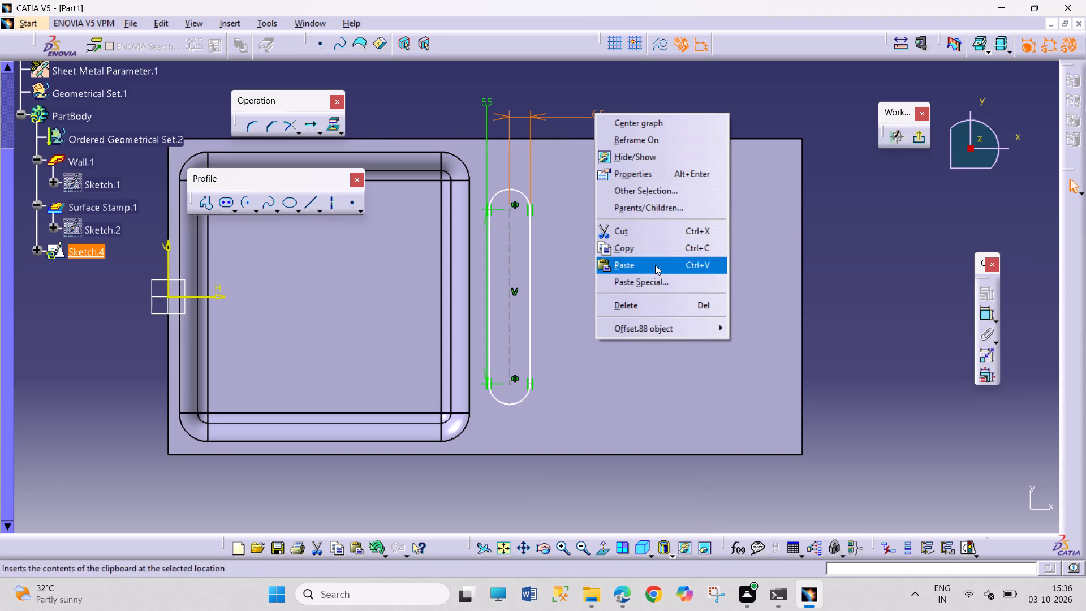
pyautogui.click(665, 318)
pyautogui.click(665, 305)
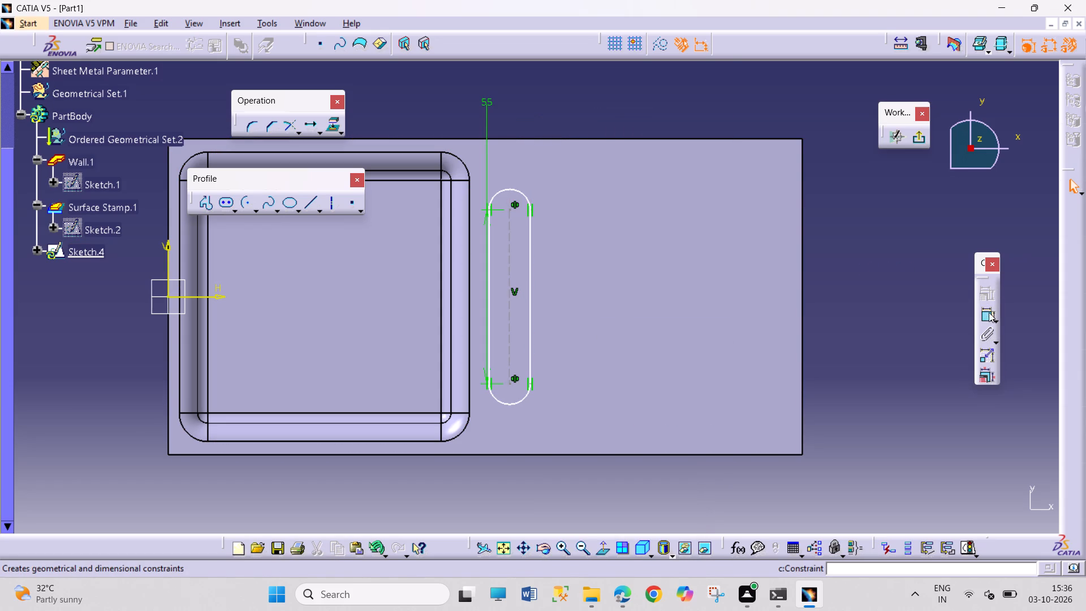
pyautogui.click(988, 314)
pyautogui.click(522, 192)
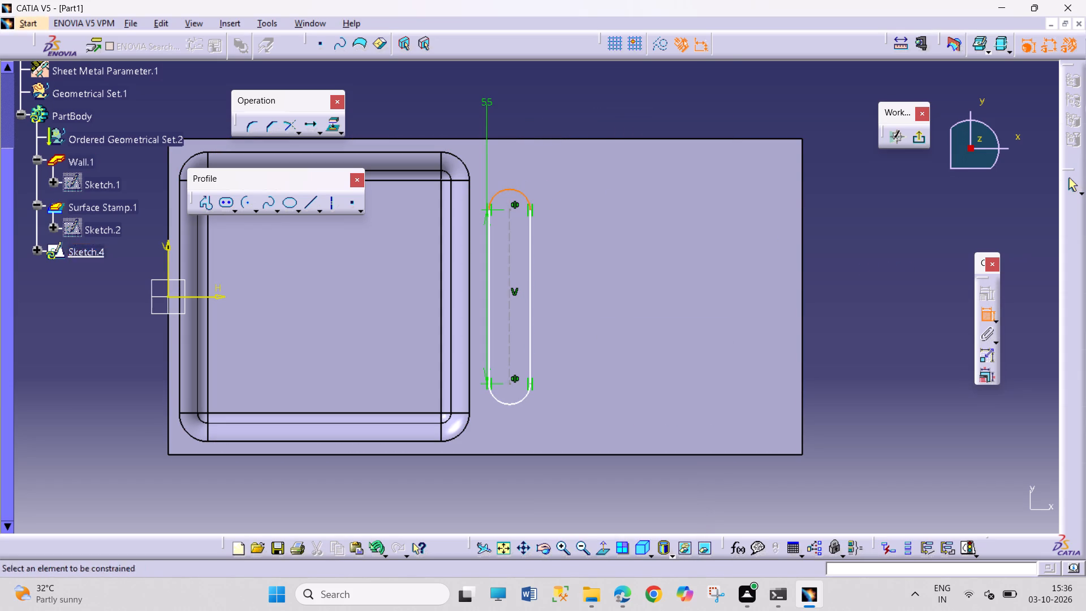
pyautogui.click(602, 114)
pyautogui.click(833, 263)
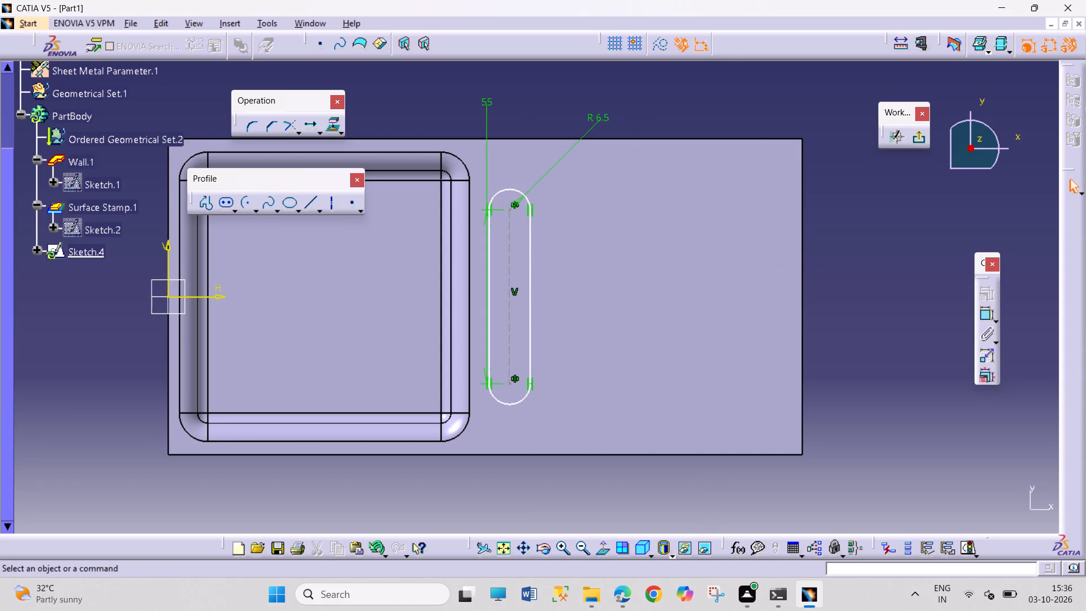
# Dimension the distance between the slot's centreline and the adjacent bowl edge, placing the dimension below the wall.
pyautogui.click(987, 314)
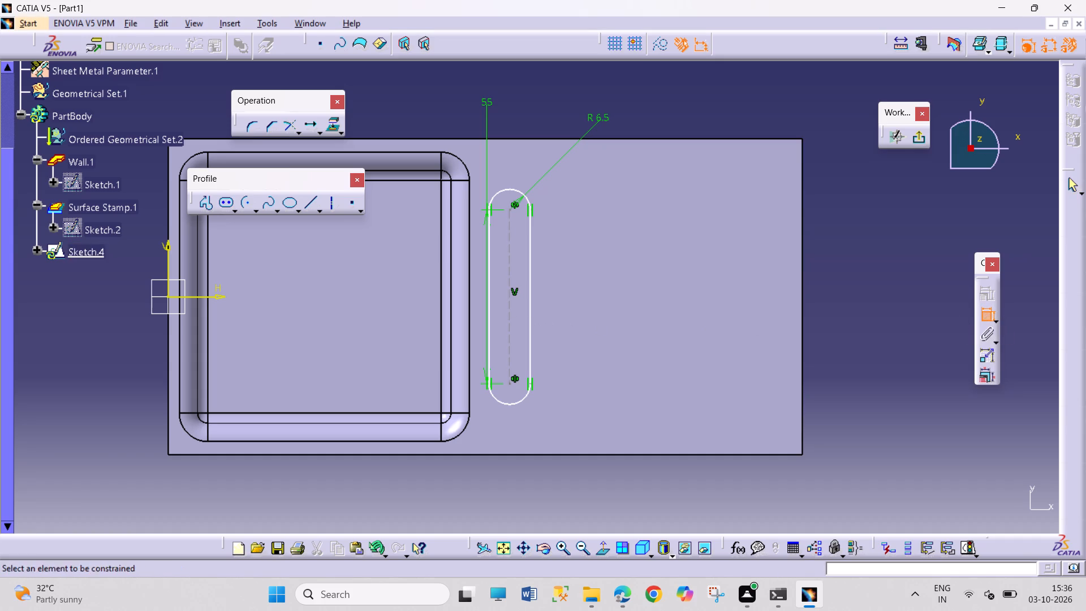
pyautogui.click(508, 315)
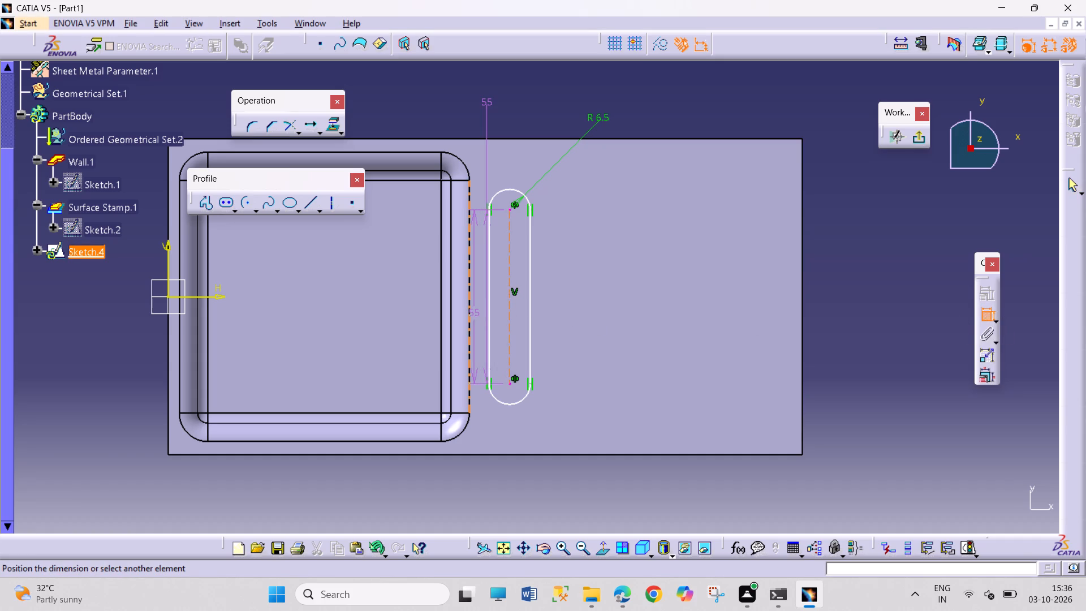
pyautogui.click(471, 313)
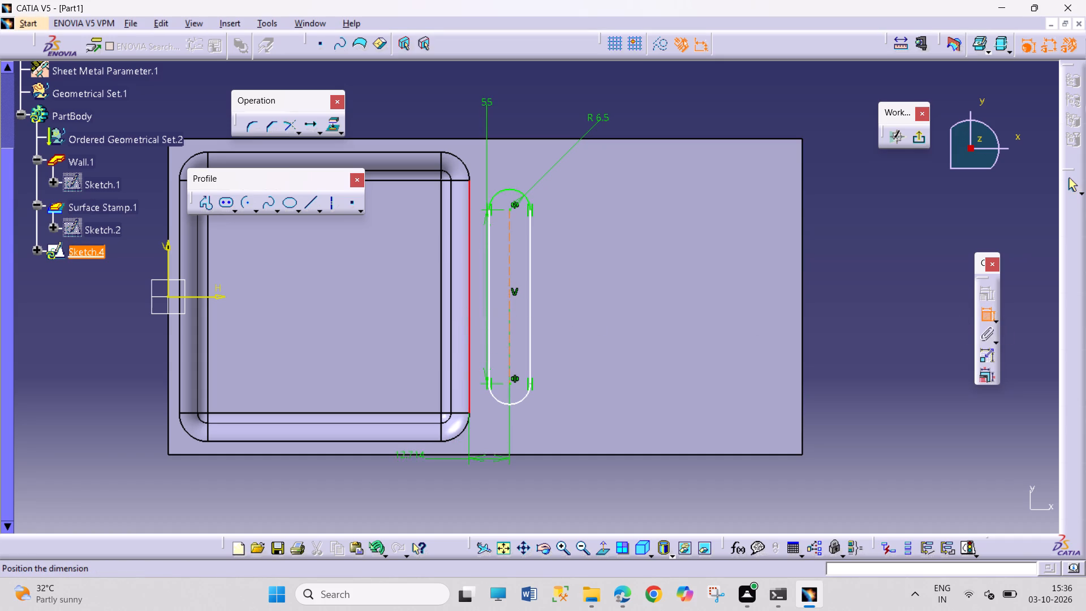
pyautogui.click(380, 471)
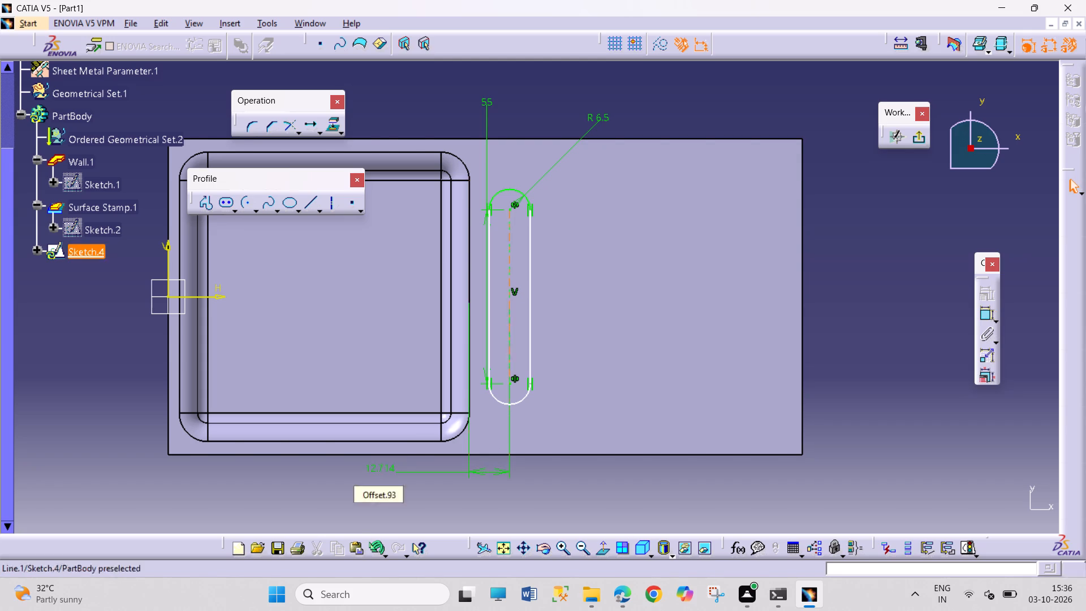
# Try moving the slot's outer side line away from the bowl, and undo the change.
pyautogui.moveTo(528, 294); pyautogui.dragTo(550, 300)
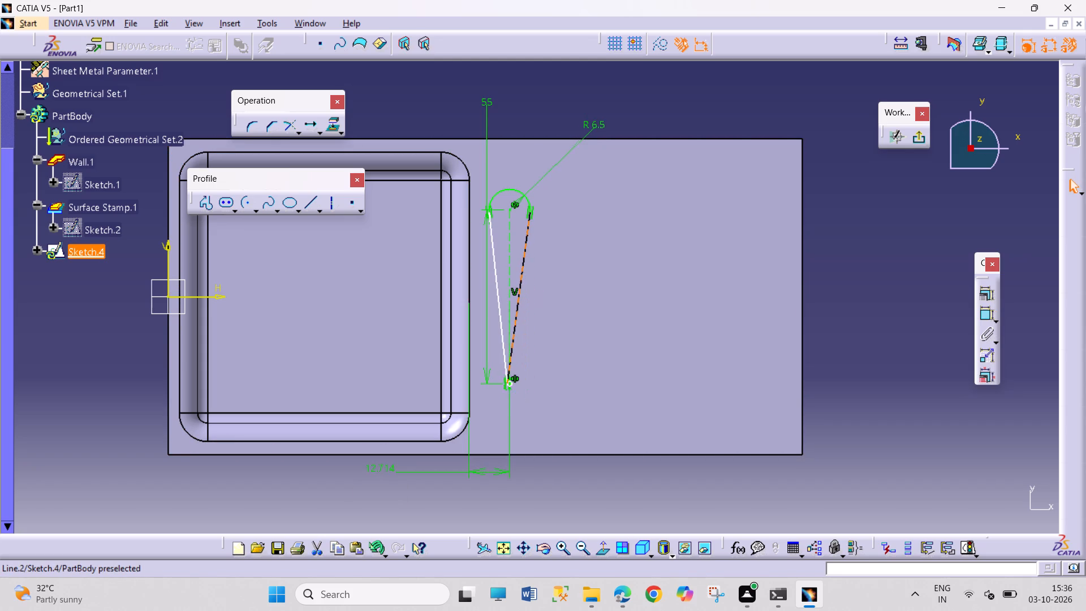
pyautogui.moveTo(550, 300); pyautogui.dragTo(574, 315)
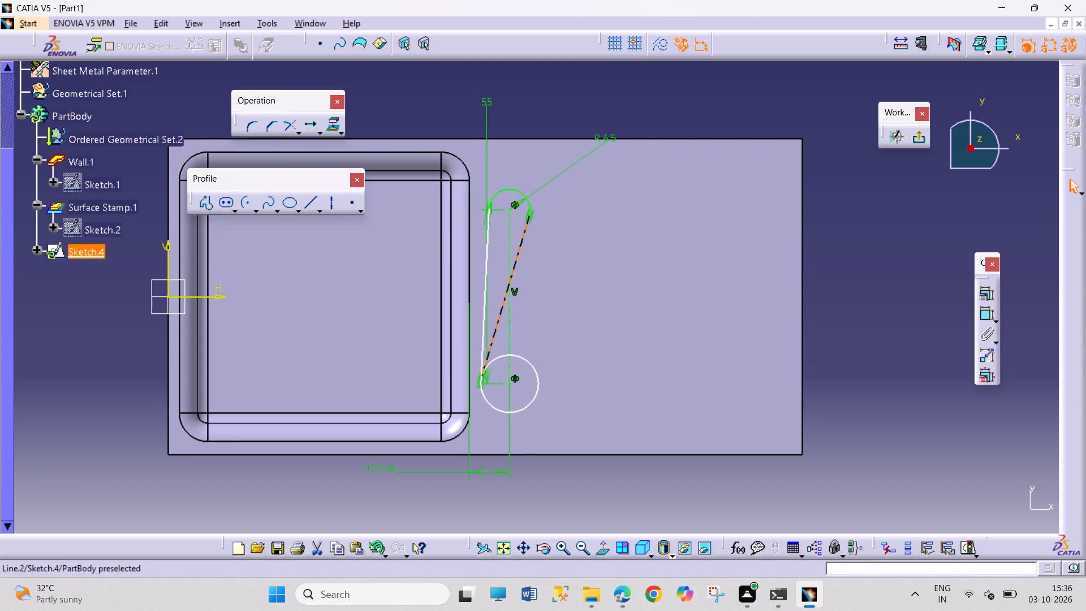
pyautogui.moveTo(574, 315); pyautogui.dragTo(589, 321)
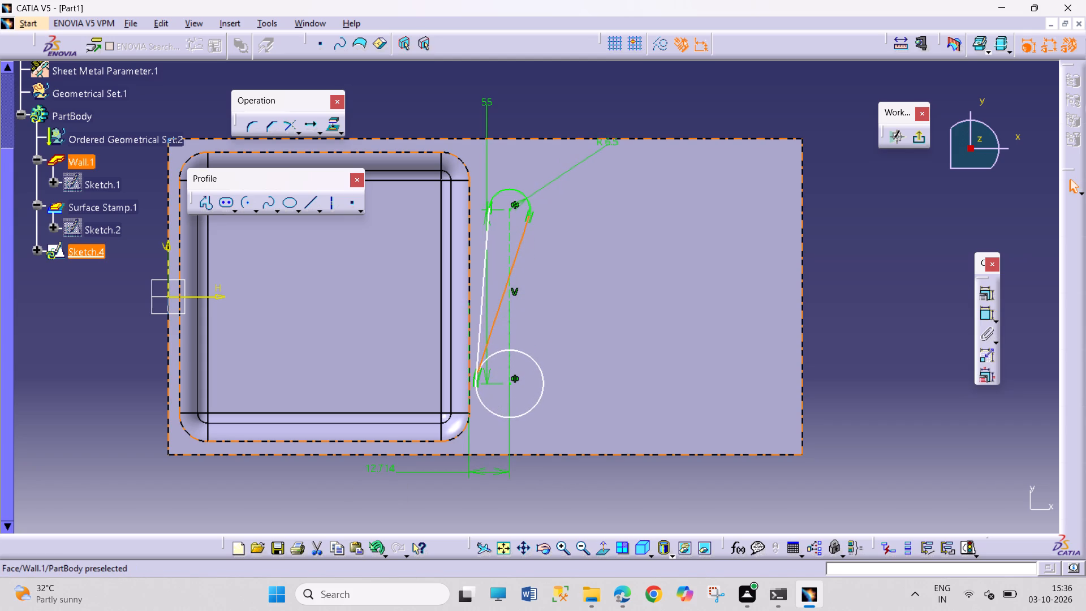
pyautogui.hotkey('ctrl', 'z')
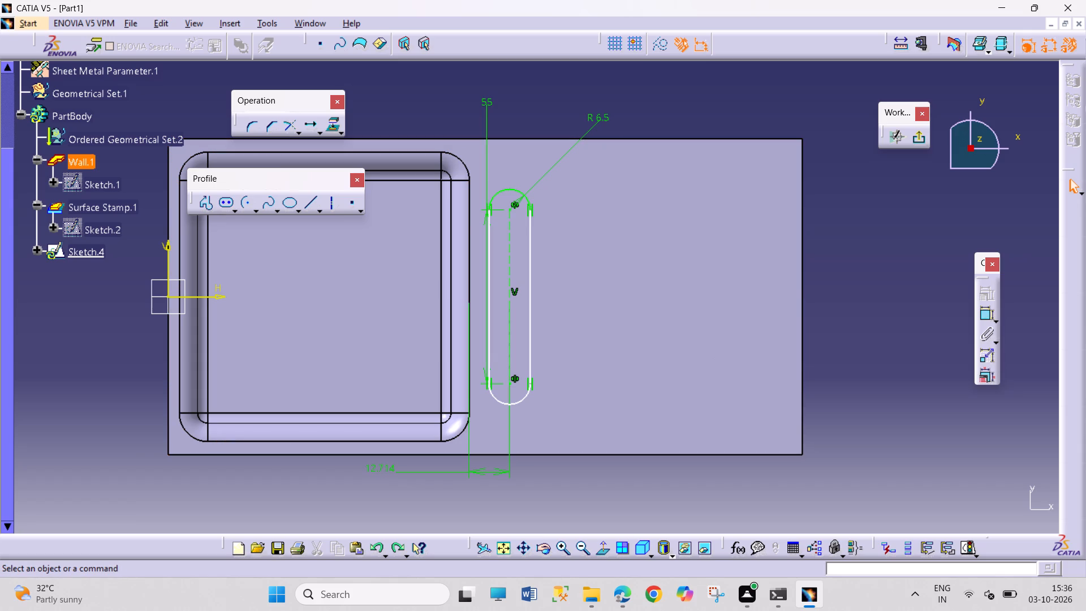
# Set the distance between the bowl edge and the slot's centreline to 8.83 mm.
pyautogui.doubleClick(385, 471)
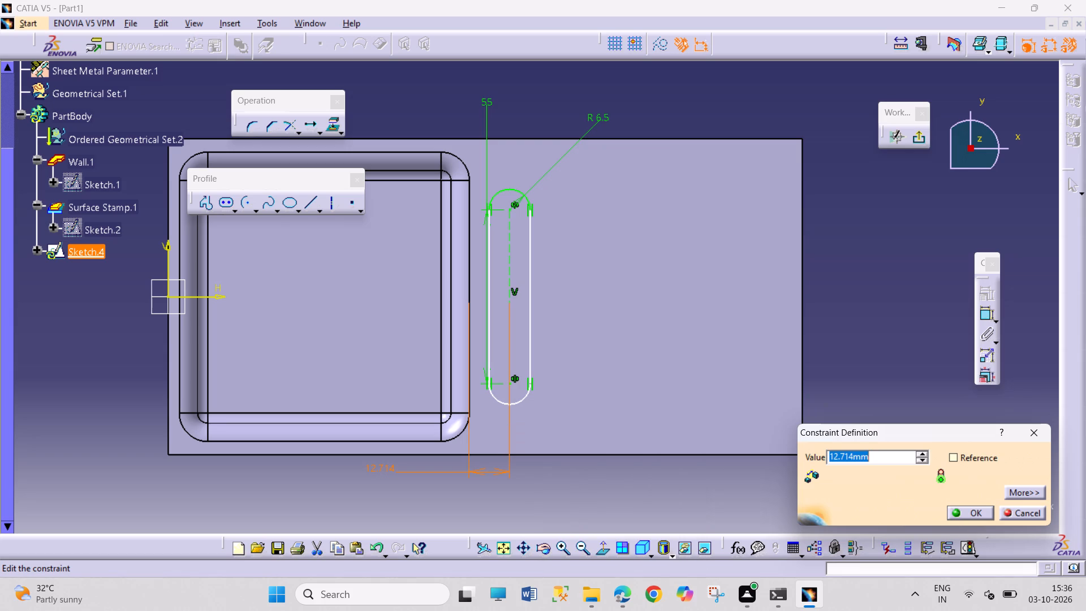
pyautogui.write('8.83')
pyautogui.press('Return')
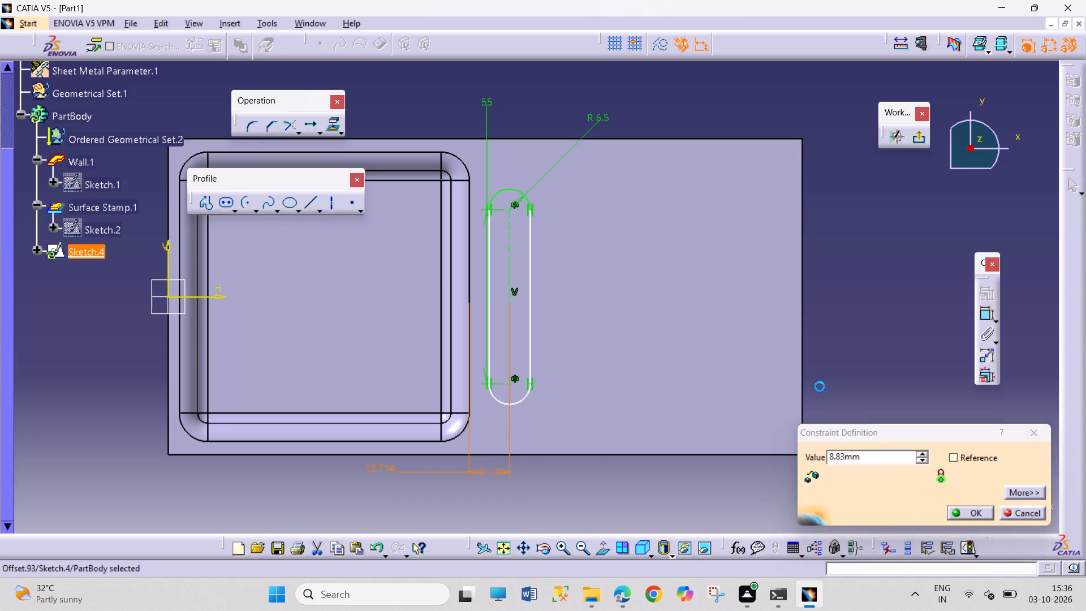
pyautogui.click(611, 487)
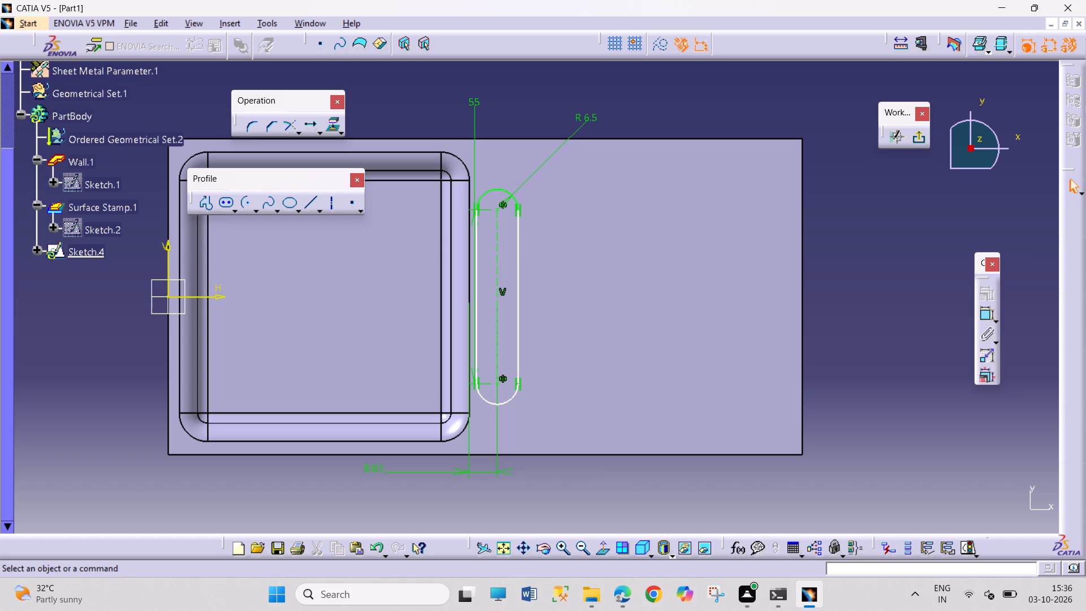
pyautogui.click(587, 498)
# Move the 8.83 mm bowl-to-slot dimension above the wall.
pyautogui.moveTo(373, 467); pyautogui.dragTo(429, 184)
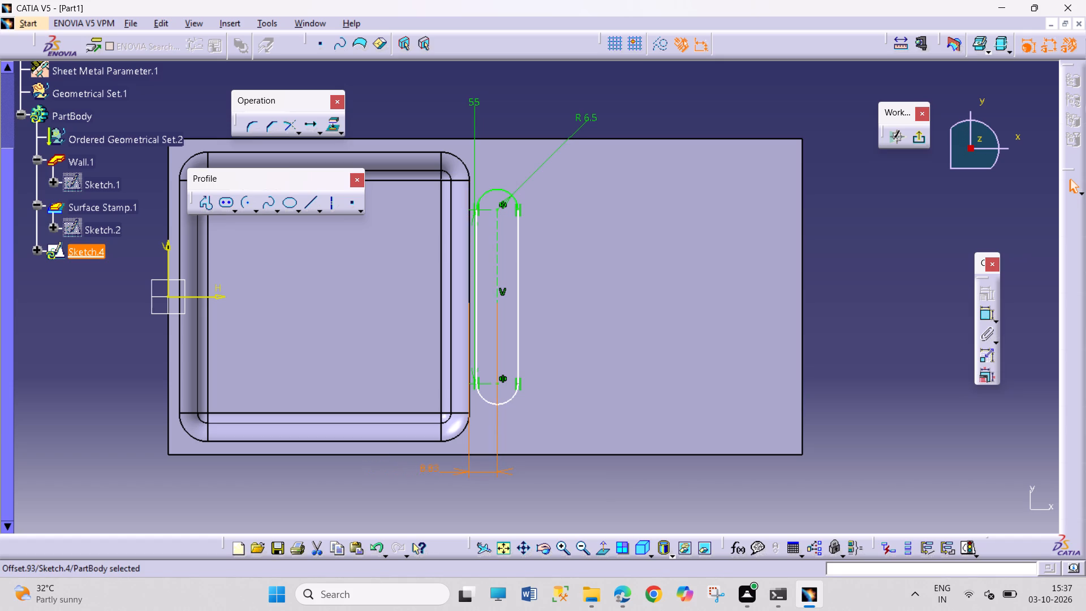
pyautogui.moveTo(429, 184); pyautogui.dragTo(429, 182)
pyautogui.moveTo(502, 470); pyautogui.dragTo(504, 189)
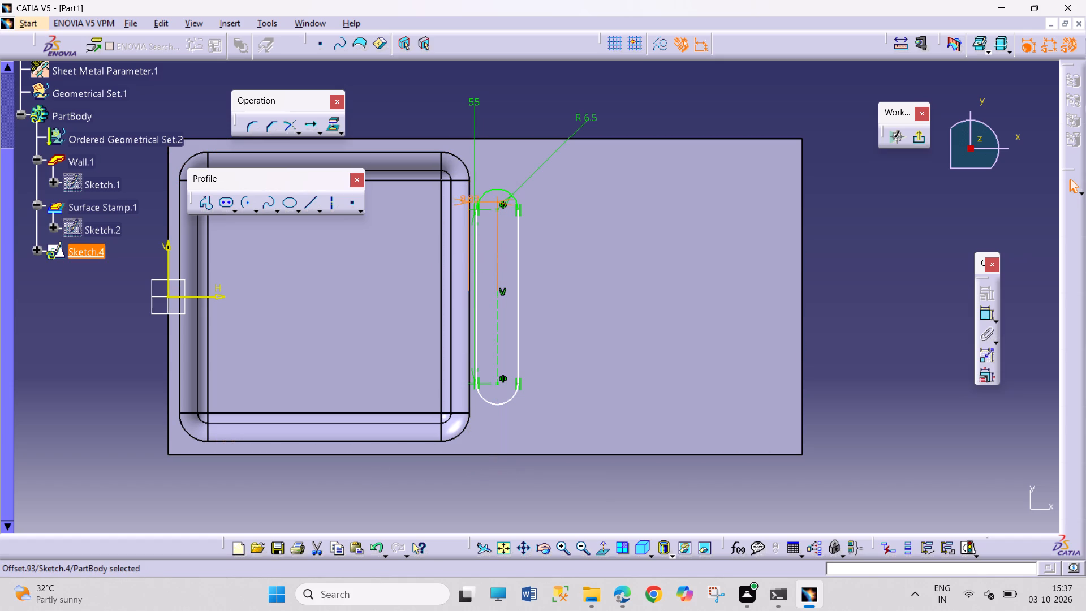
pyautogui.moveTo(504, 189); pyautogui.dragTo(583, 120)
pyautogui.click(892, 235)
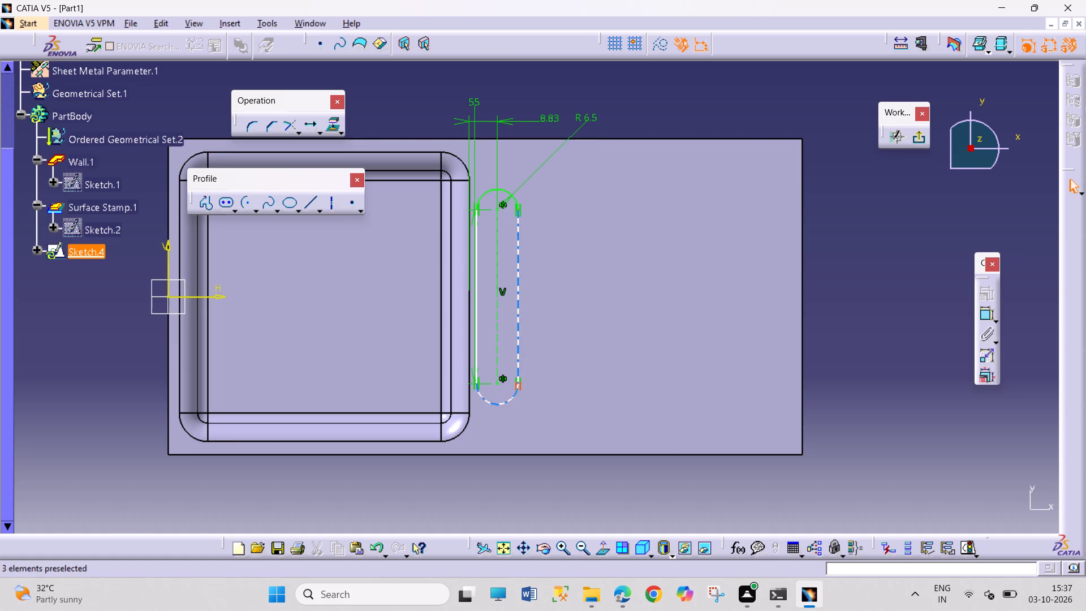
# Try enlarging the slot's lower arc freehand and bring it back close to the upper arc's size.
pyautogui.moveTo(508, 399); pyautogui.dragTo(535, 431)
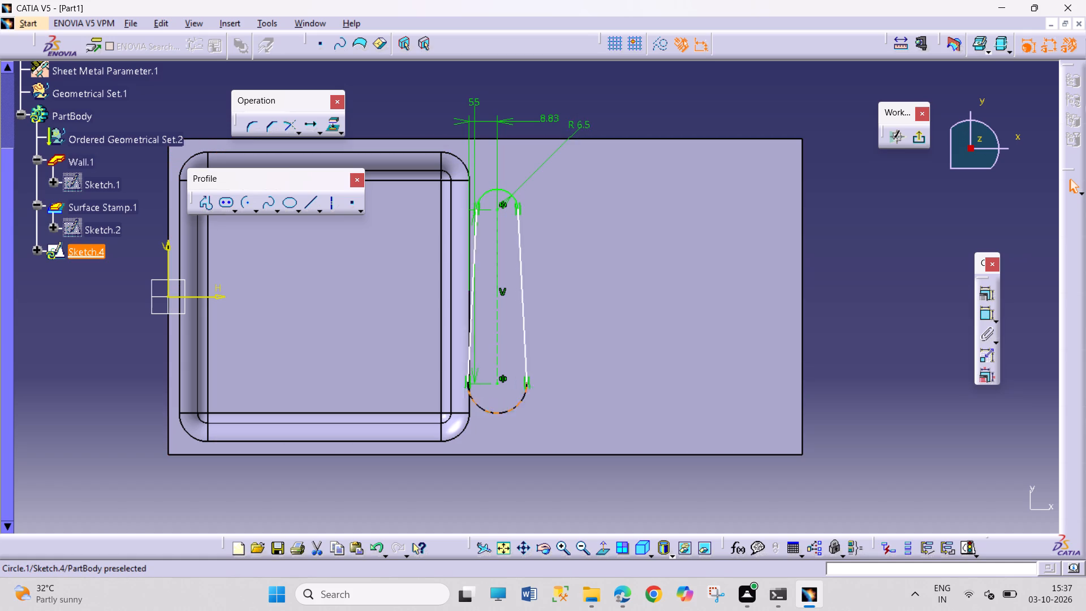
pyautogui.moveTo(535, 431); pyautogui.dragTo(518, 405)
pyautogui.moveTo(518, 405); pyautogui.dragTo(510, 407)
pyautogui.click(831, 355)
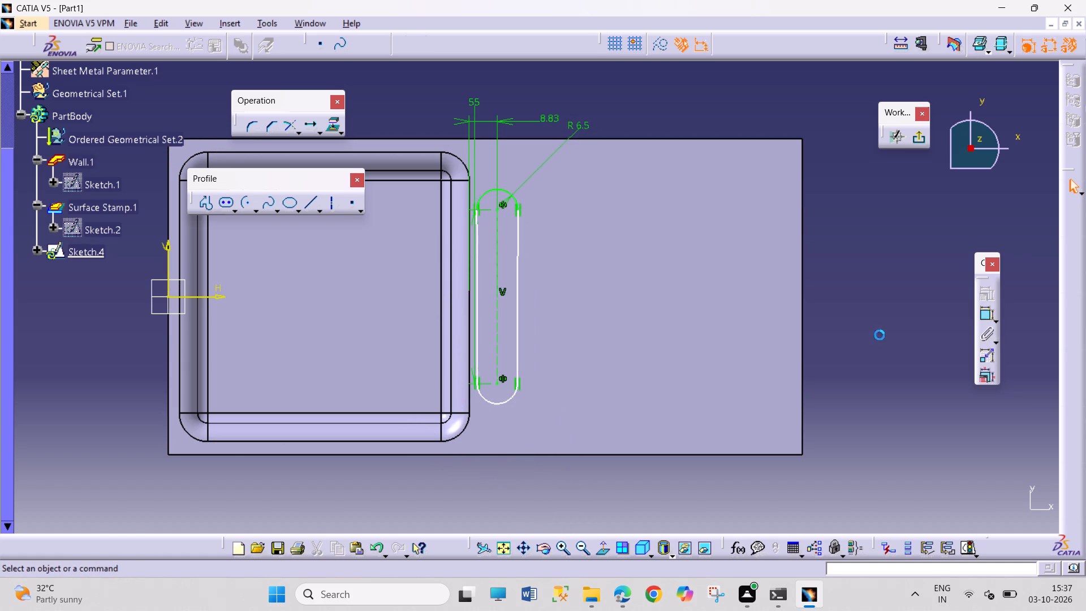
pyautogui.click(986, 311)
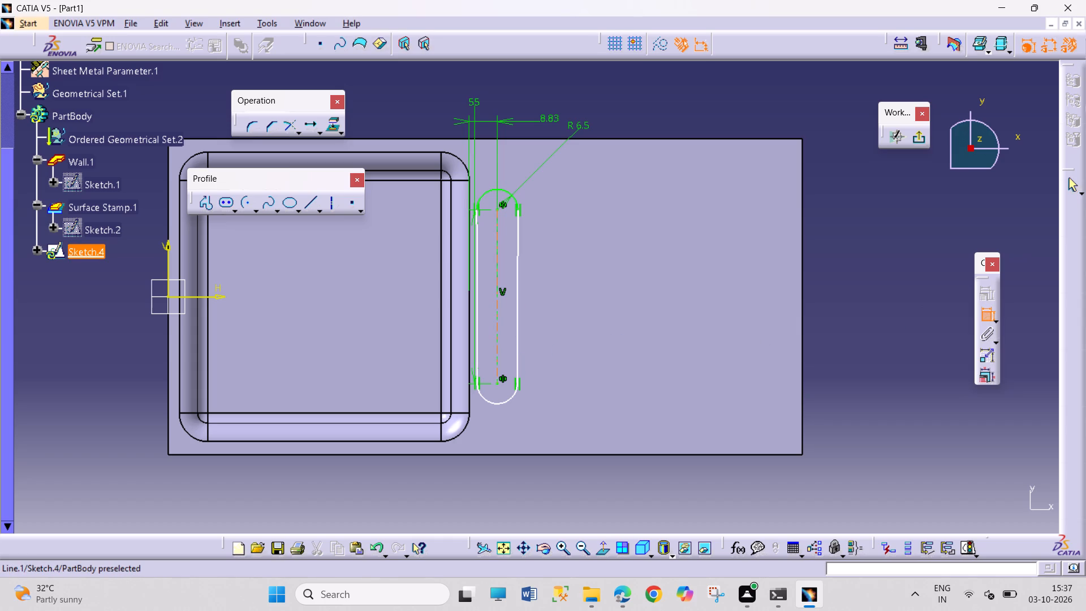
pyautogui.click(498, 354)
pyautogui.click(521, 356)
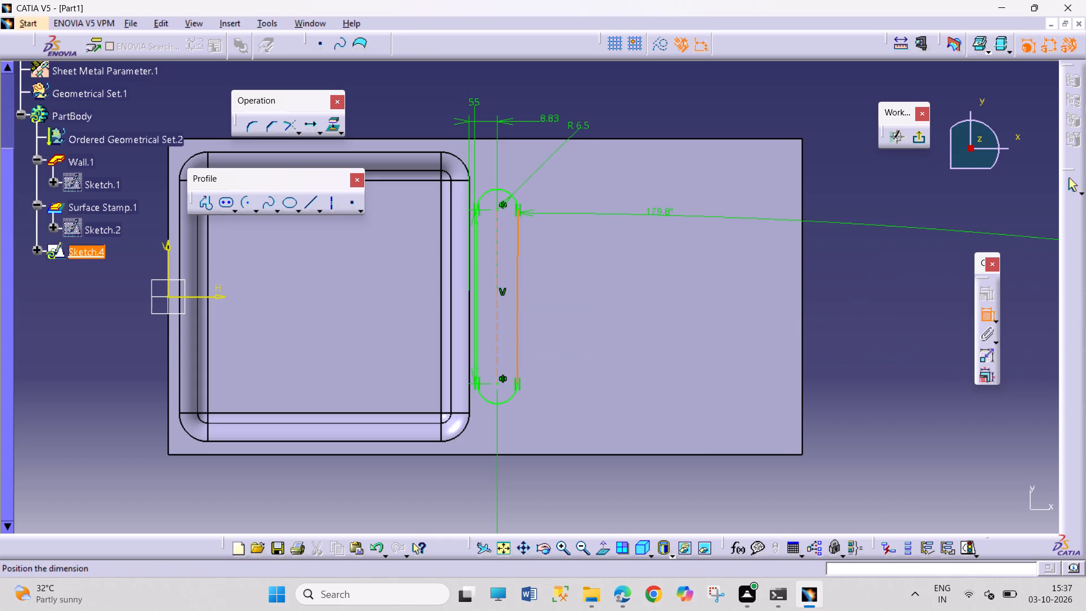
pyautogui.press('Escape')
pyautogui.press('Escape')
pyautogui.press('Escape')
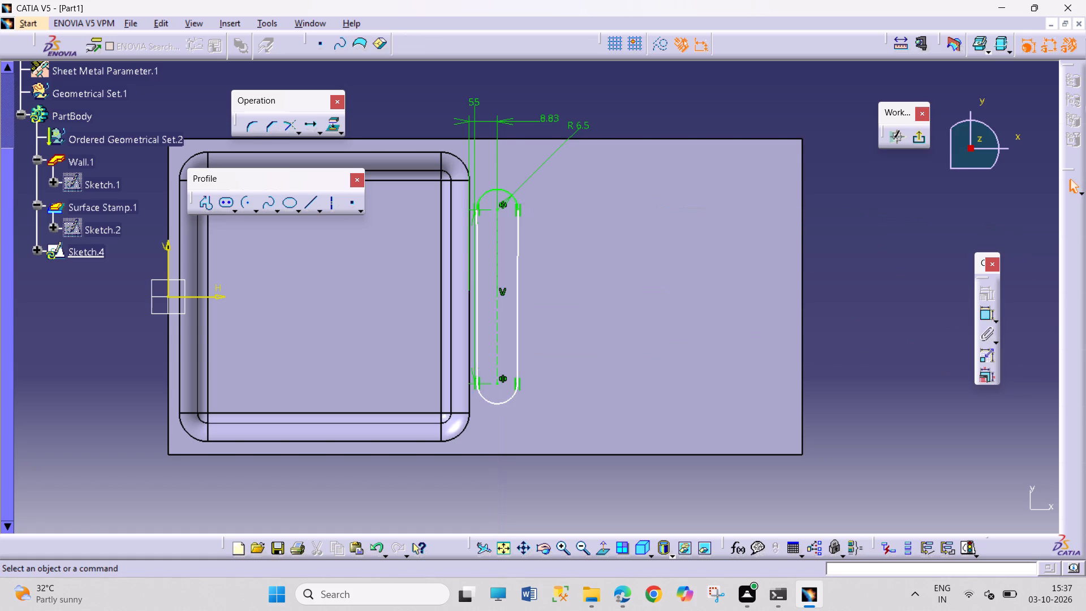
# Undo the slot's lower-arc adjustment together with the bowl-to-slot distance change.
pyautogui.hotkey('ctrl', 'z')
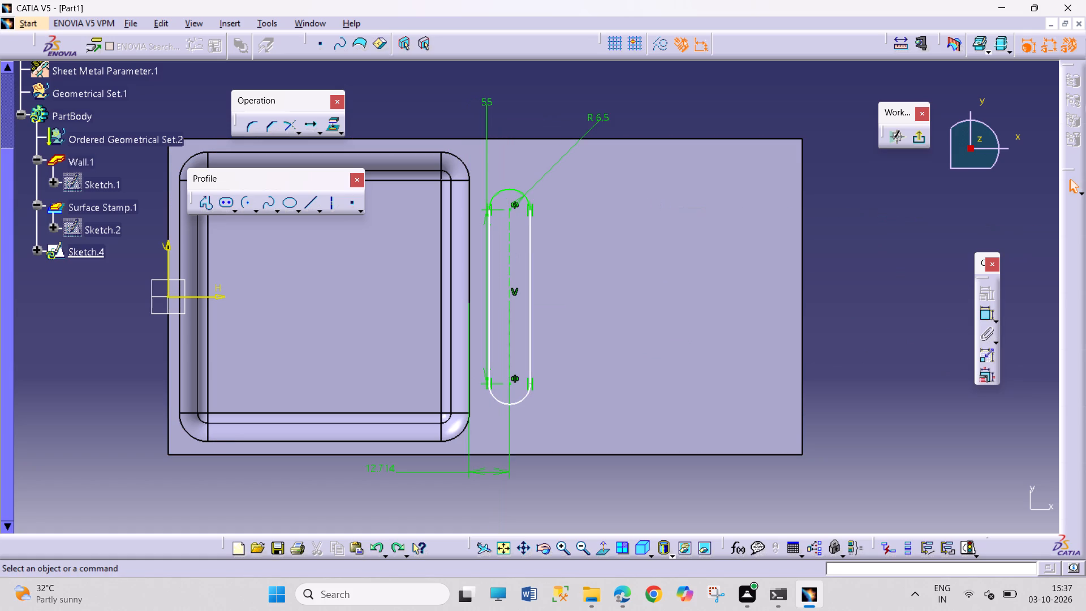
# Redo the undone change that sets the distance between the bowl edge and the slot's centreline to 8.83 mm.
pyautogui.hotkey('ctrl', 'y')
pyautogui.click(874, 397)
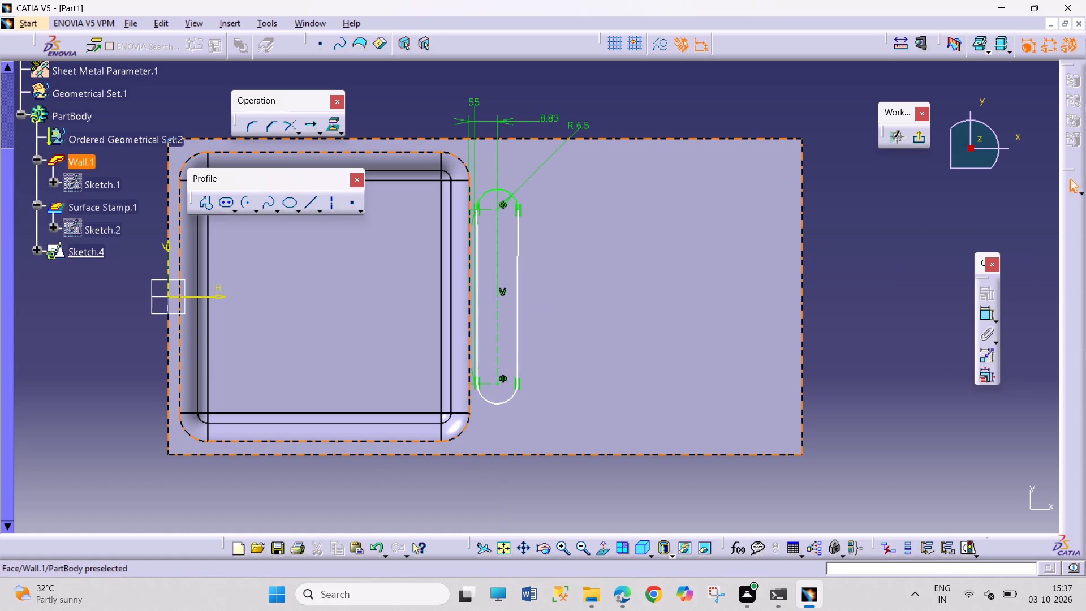
# Apply a vertical constraint to the slot's straight side nearest the bowl.
pyautogui.click(479, 340)
pyautogui.click(992, 290)
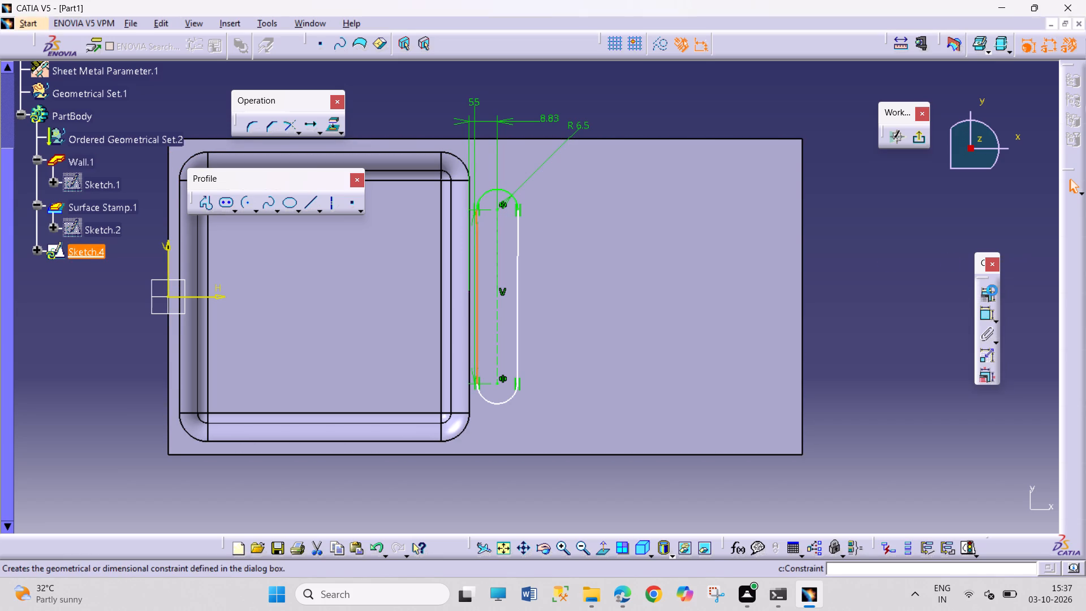
pyautogui.click(998, 473)
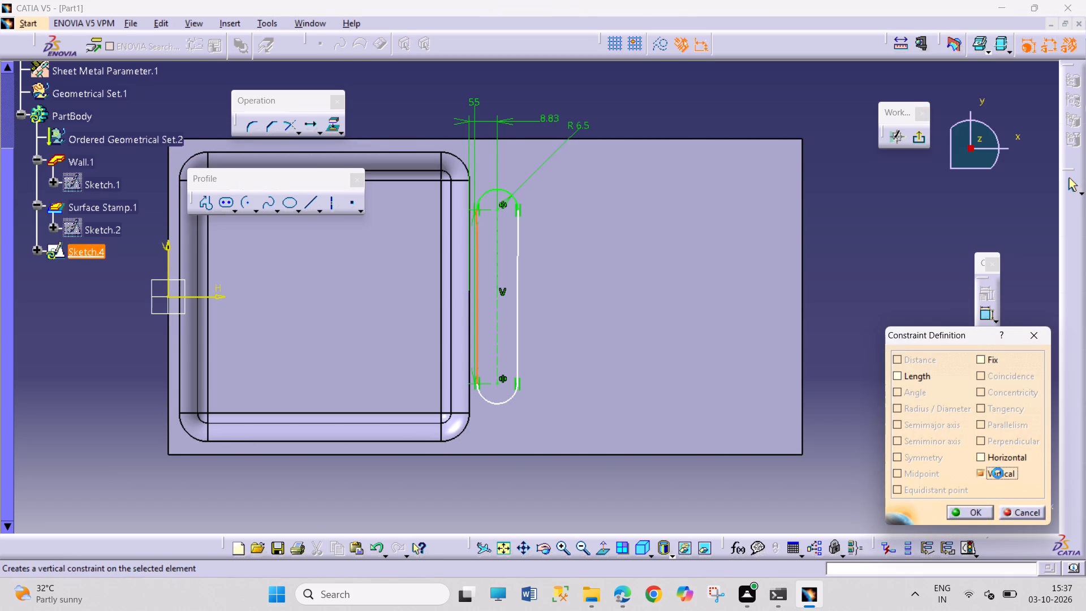
pyautogui.click(984, 514)
pyautogui.click(912, 482)
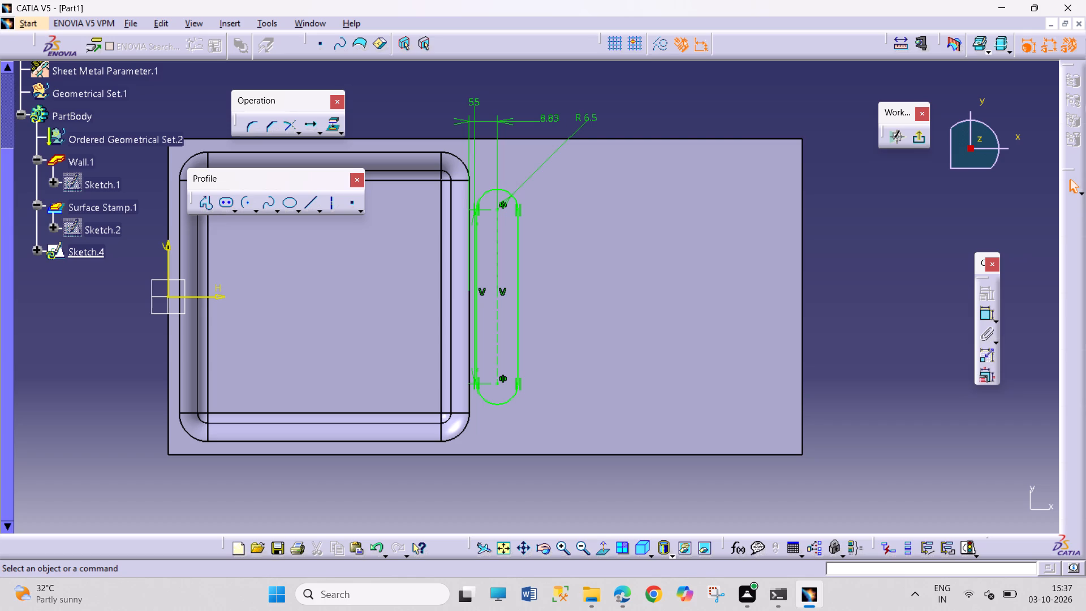
# Leave the sketch and create a Surface Stamp from the slot profile with a height of 10 mm.
pyautogui.click(920, 135)
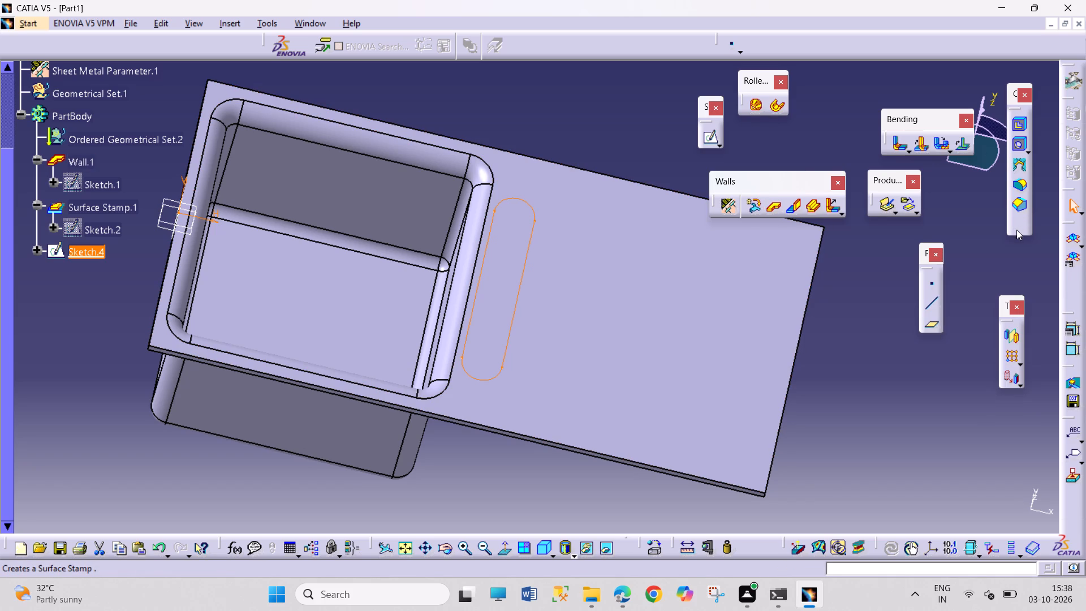
pyautogui.click(1029, 227)
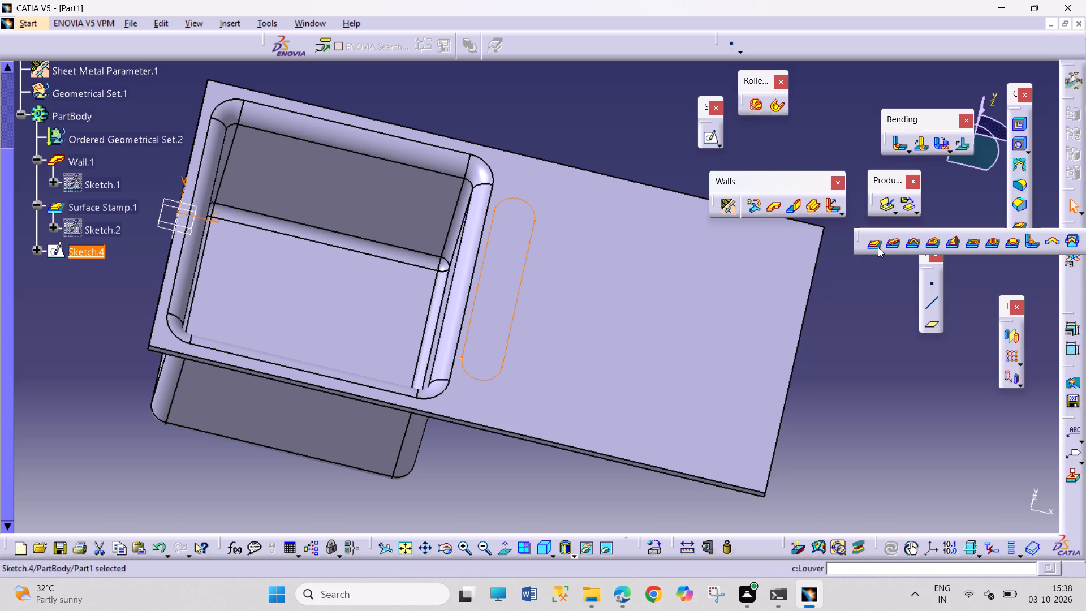
pyautogui.click(878, 247)
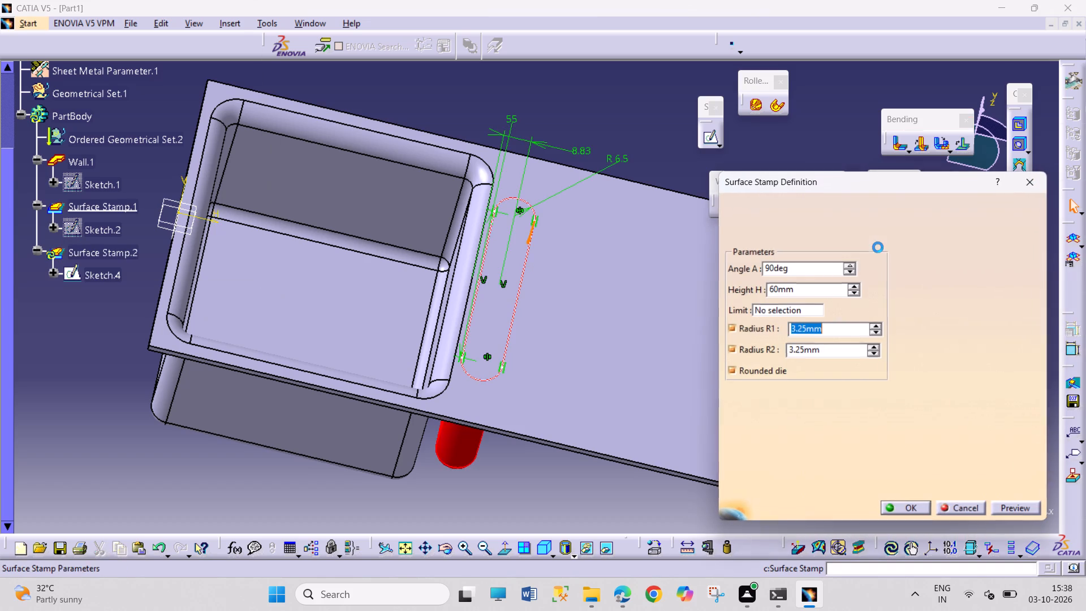
pyautogui.doubleClick(790, 289)
pyautogui.write('10')
pyautogui.press('Return')
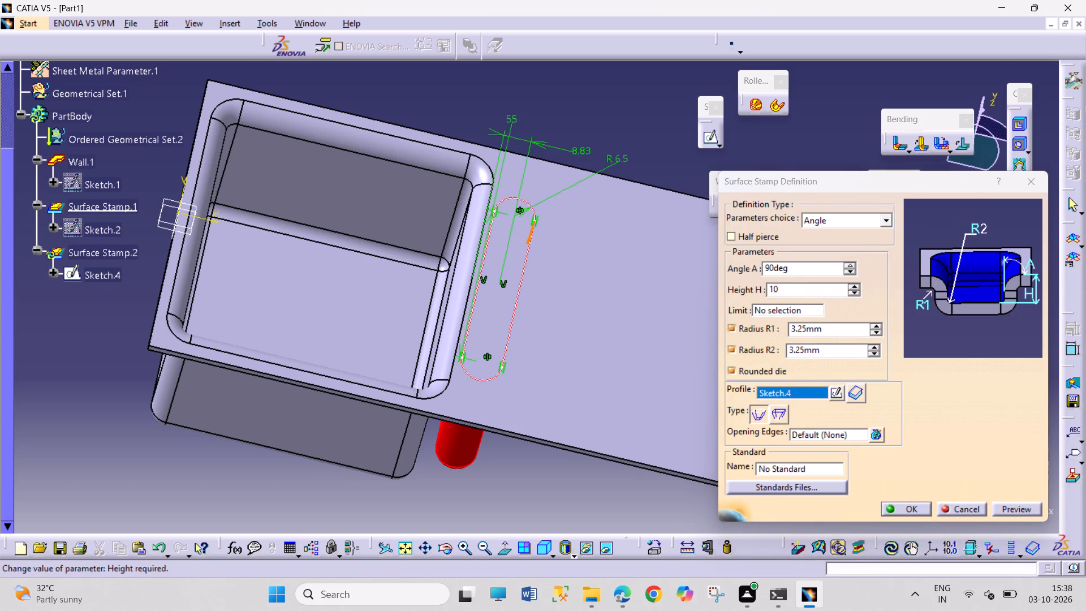
pyautogui.click(907, 514)
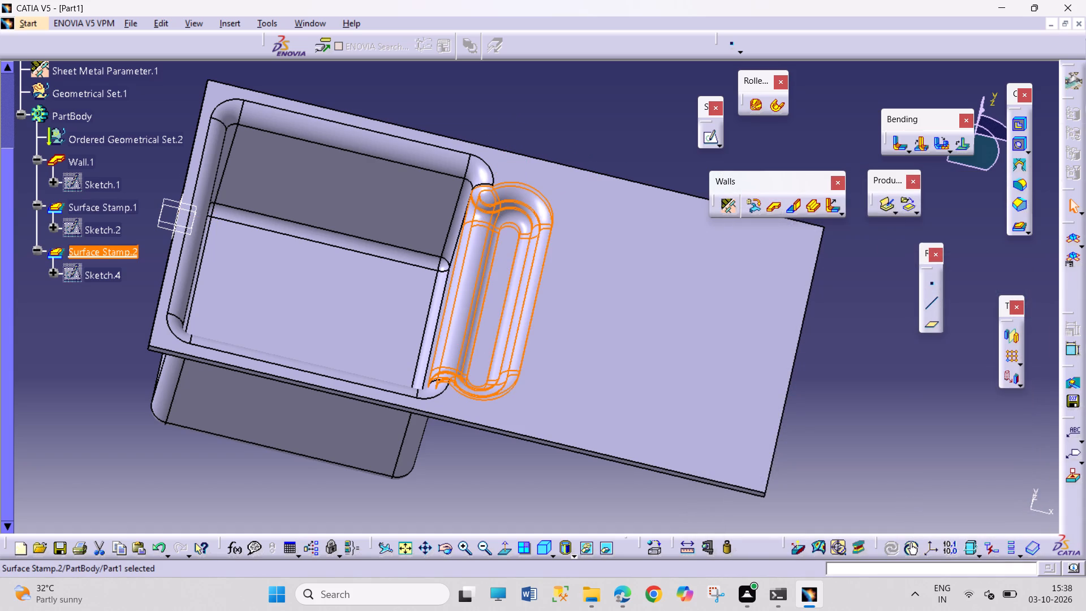
pyautogui.click(860, 453)
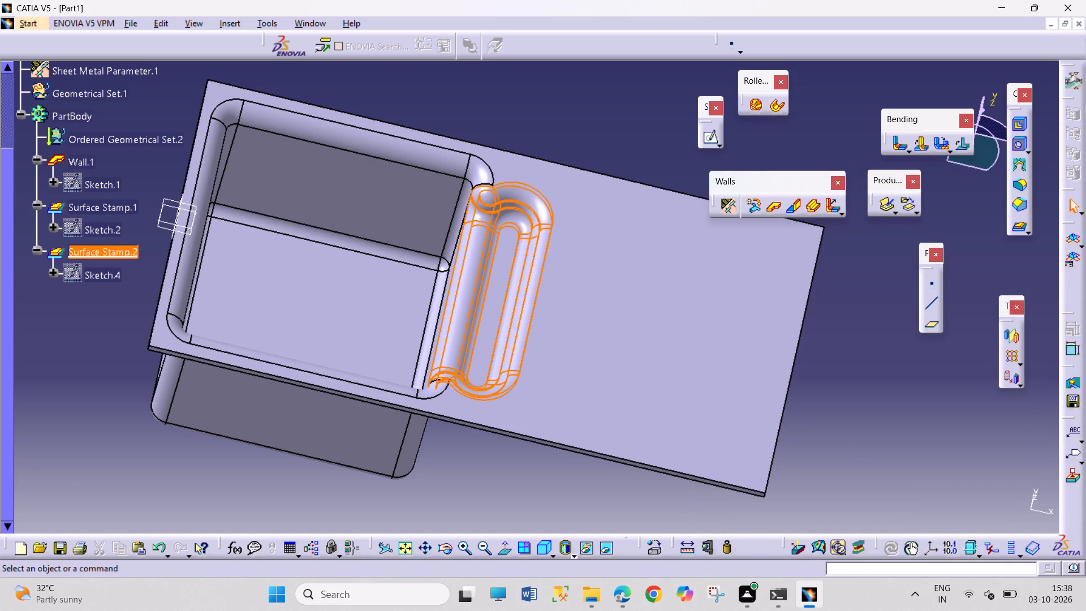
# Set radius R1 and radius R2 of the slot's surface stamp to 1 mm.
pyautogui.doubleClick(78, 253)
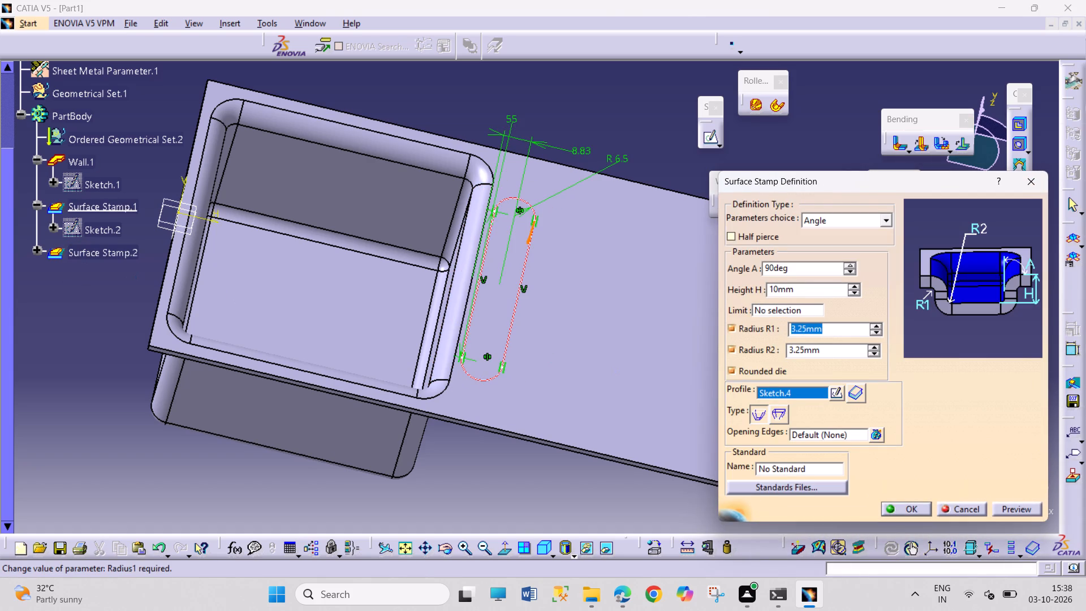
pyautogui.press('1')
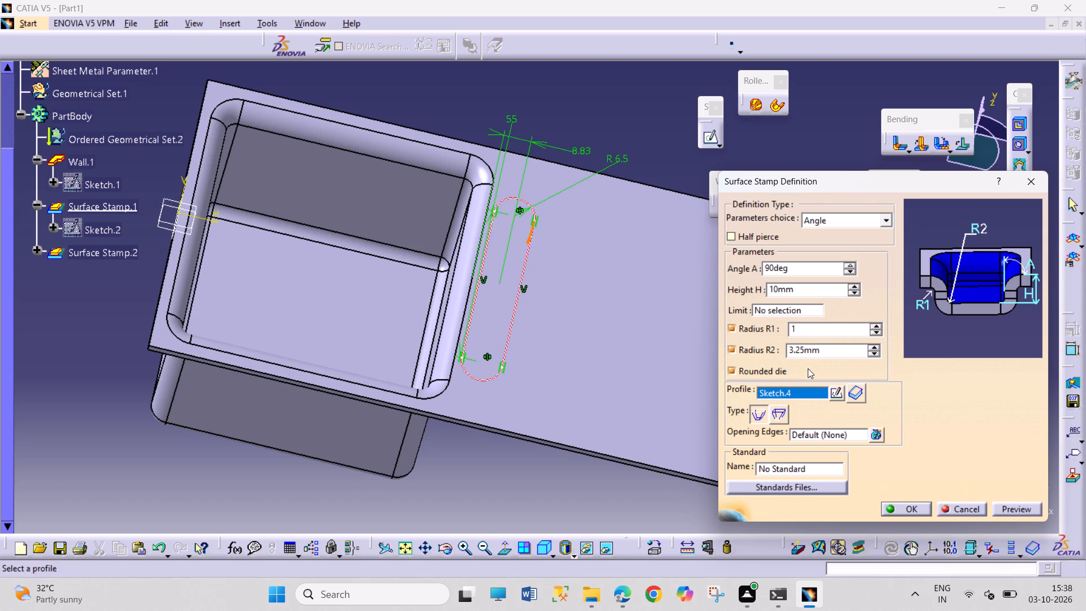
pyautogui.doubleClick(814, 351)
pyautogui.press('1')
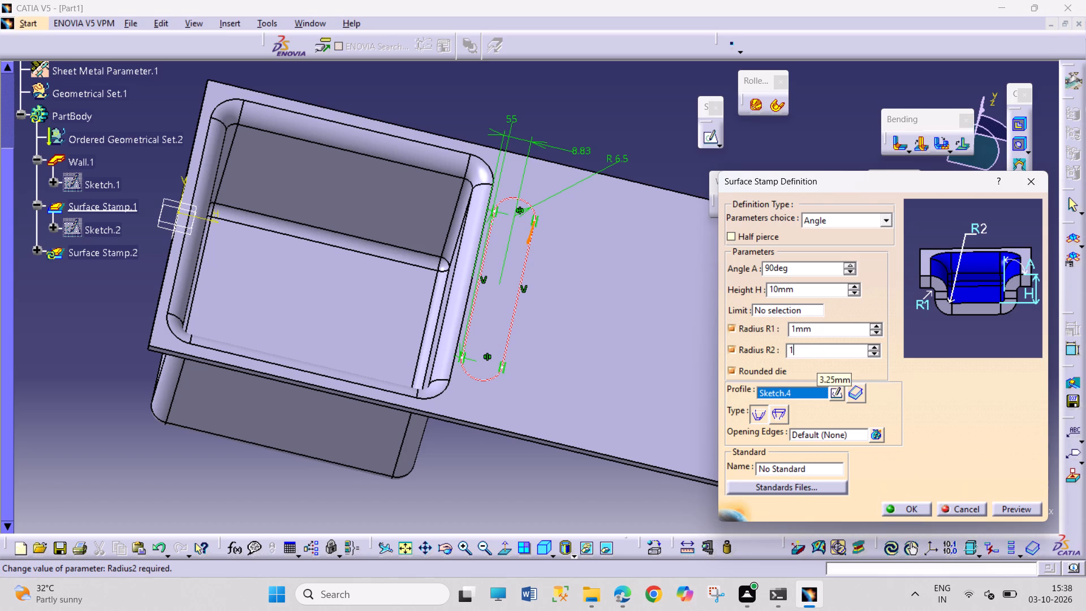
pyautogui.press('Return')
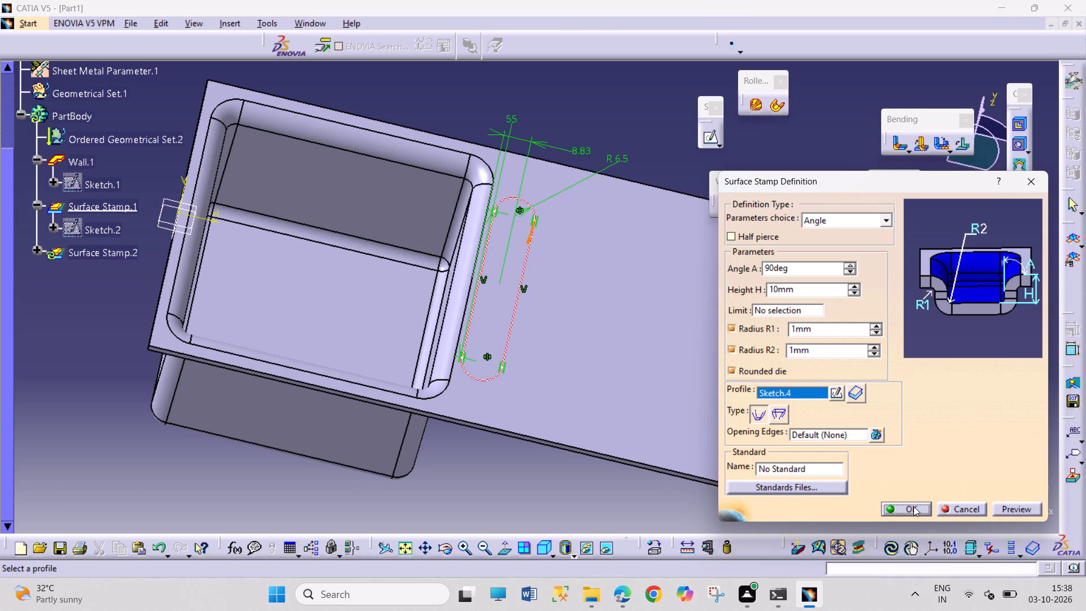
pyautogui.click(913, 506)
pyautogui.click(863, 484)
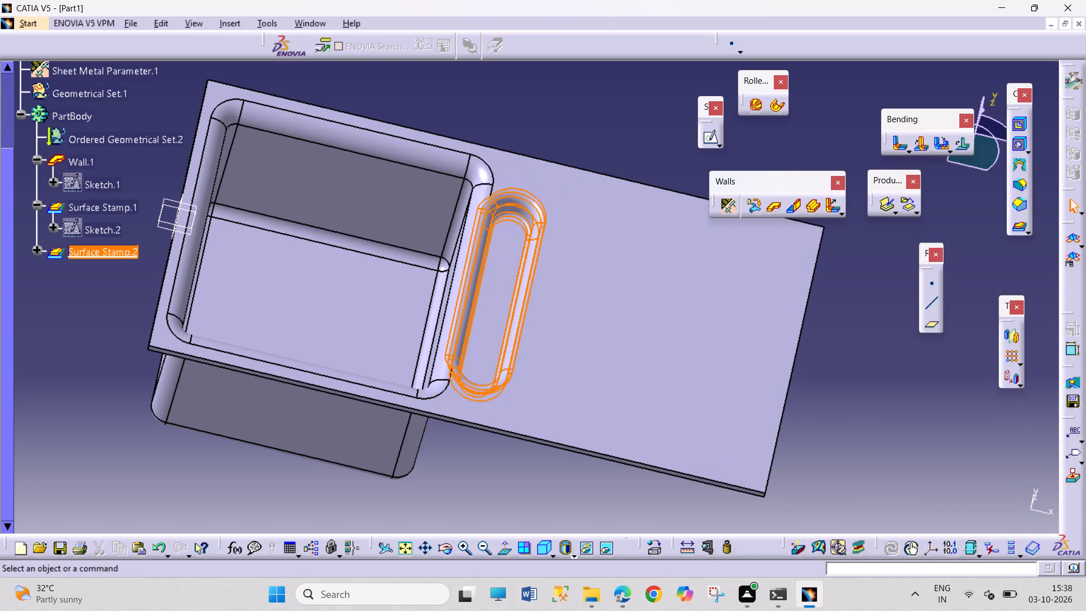
# Set radius R1 and radius R2 of the slot's surface stamp to 0.25 mm.
pyautogui.doubleClick(96, 256)
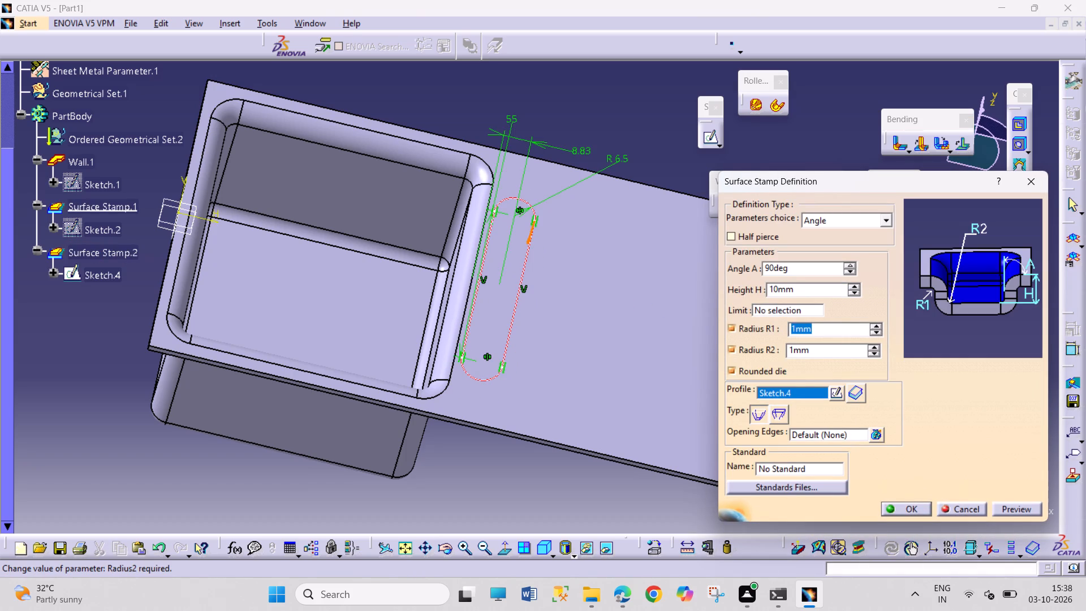
pyautogui.write('0.25')
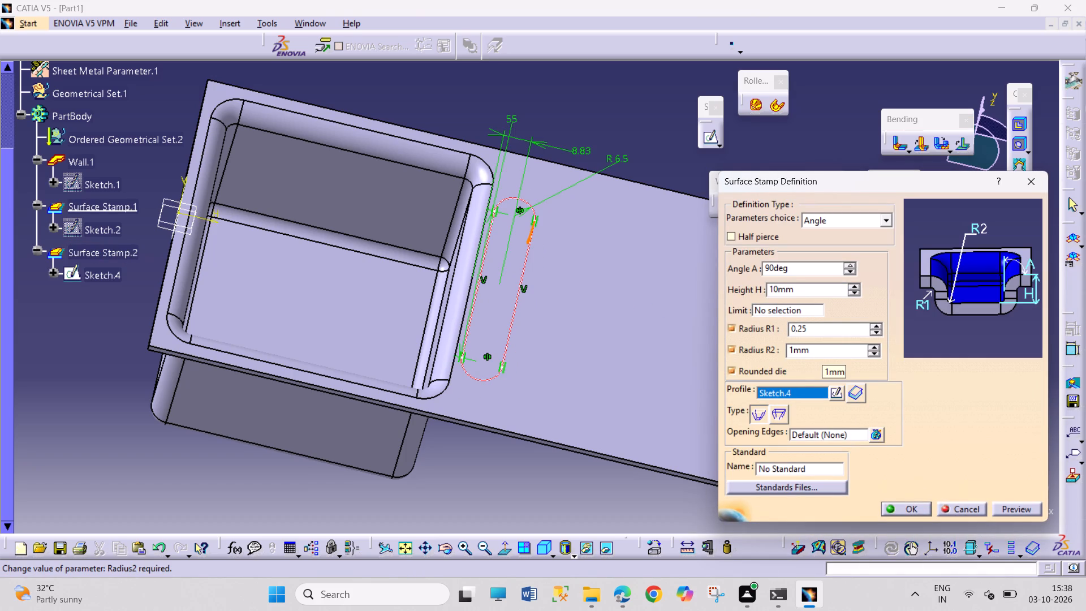
pyautogui.doubleClick(825, 350)
pyautogui.write('0.25')
pyautogui.press('Return')
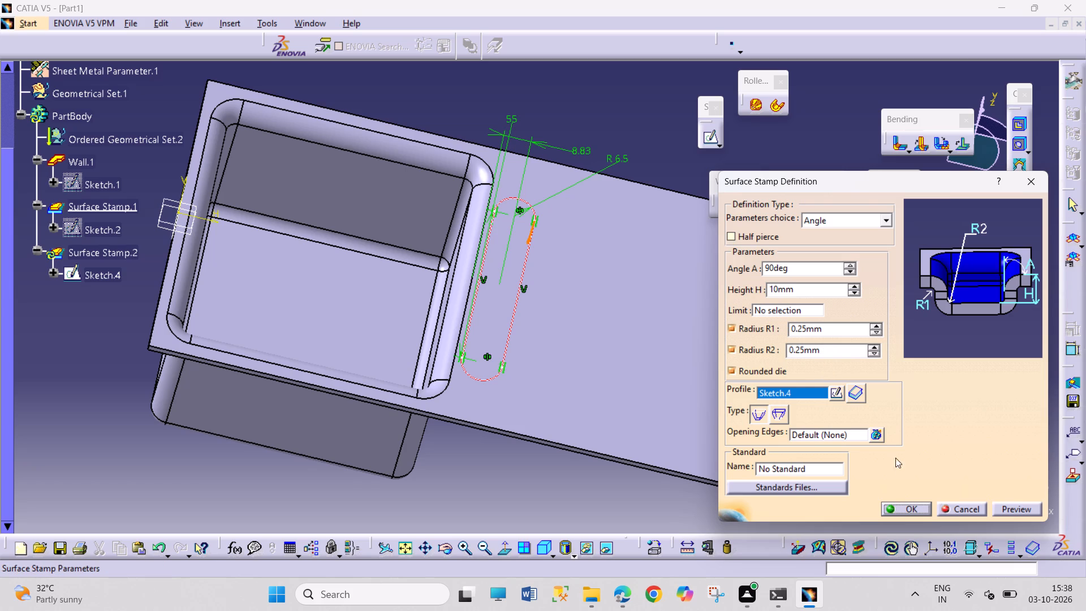
pyautogui.click(903, 506)
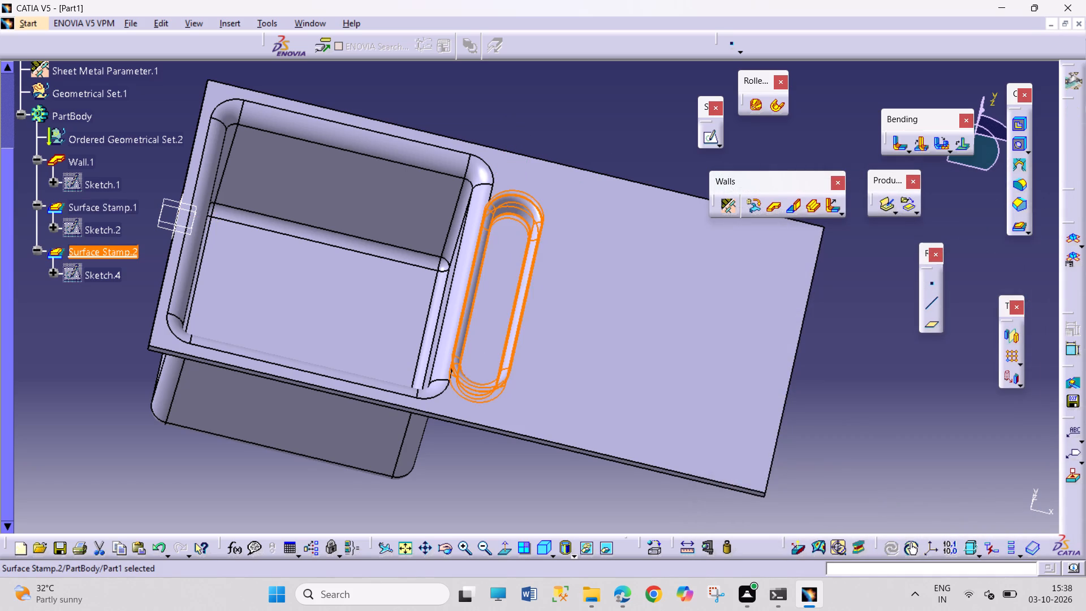
pyautogui.click(863, 428)
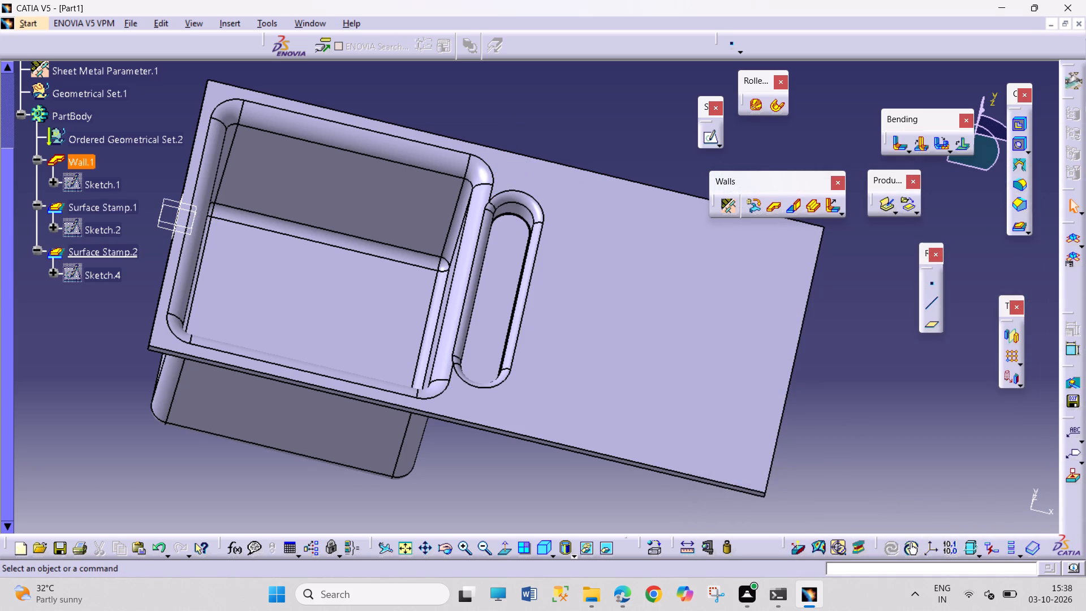
# Reopen the slot stamp's sketch and delete the 8.83 mm dimension between the bowl edge and the slot's centreline.
pyautogui.click(445, 541)
pyautogui.moveTo(550, 486); pyautogui.dragTo(473, 268)
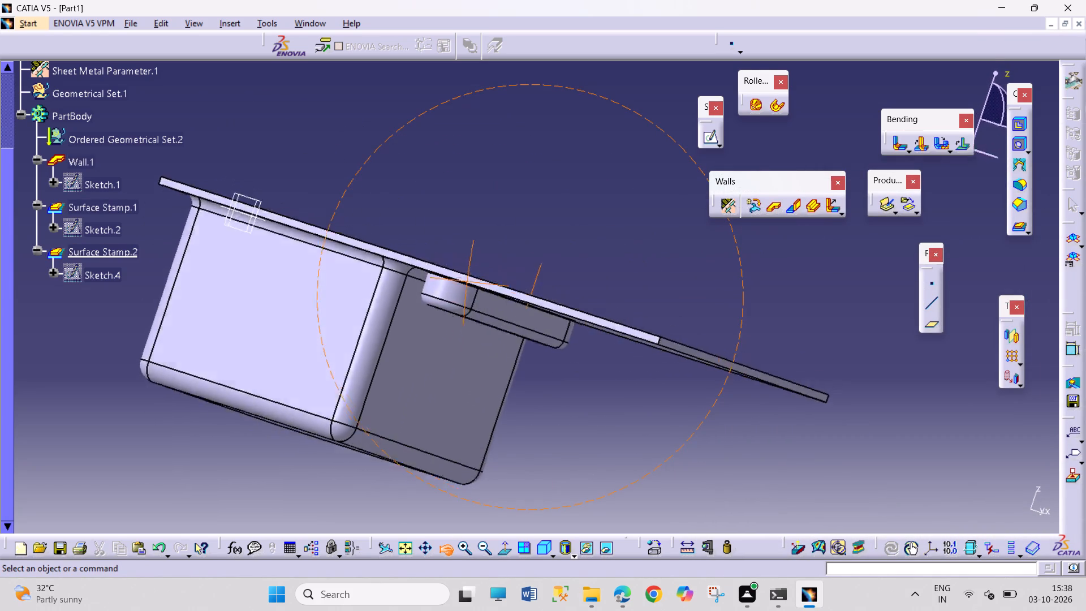
pyautogui.moveTo(473, 268); pyautogui.dragTo(551, 443)
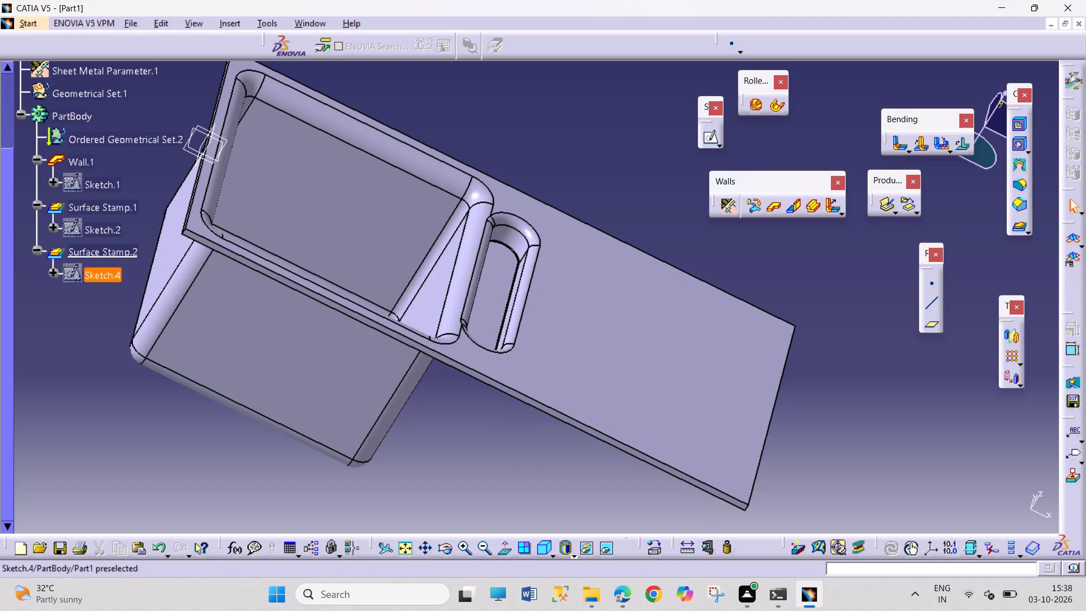
pyautogui.doubleClick(66, 274)
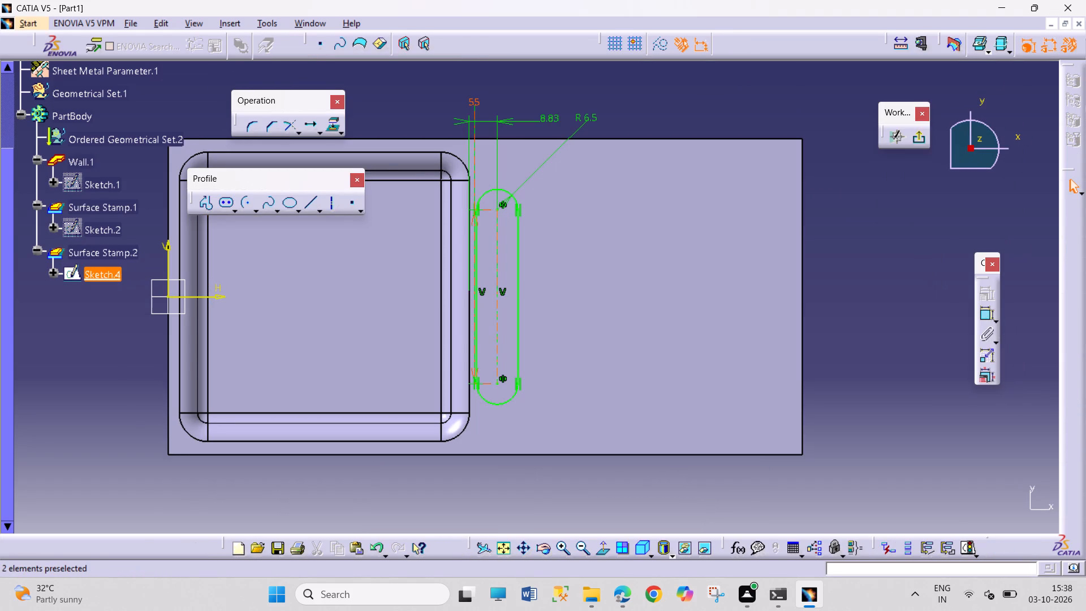
pyautogui.click(476, 105)
pyautogui.moveTo(556, 123); pyautogui.dragTo(440, 122)
pyautogui.rightClick(433, 120)
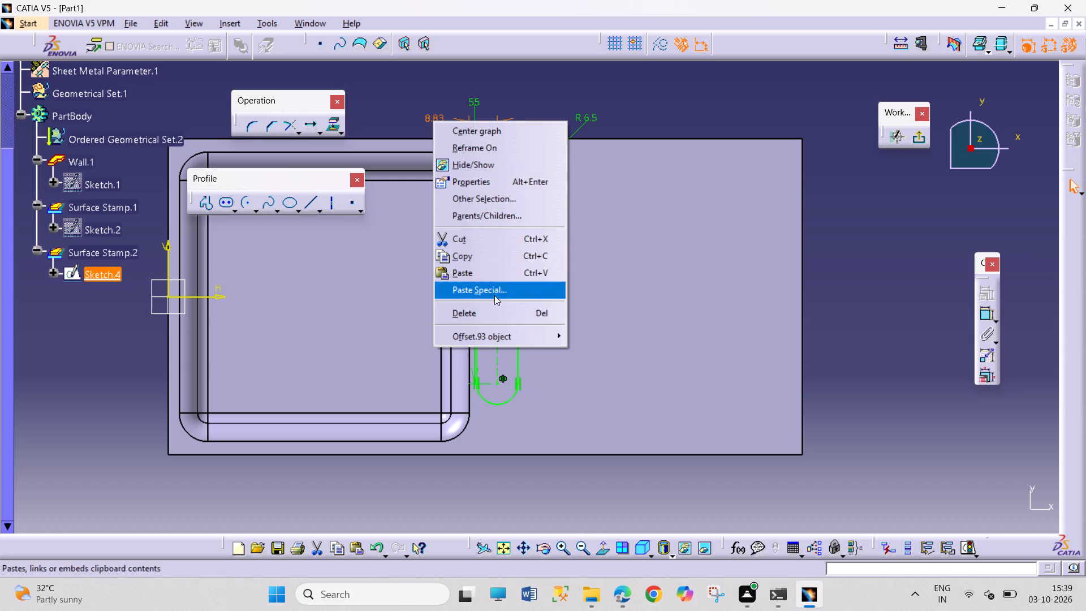
pyautogui.click(498, 312)
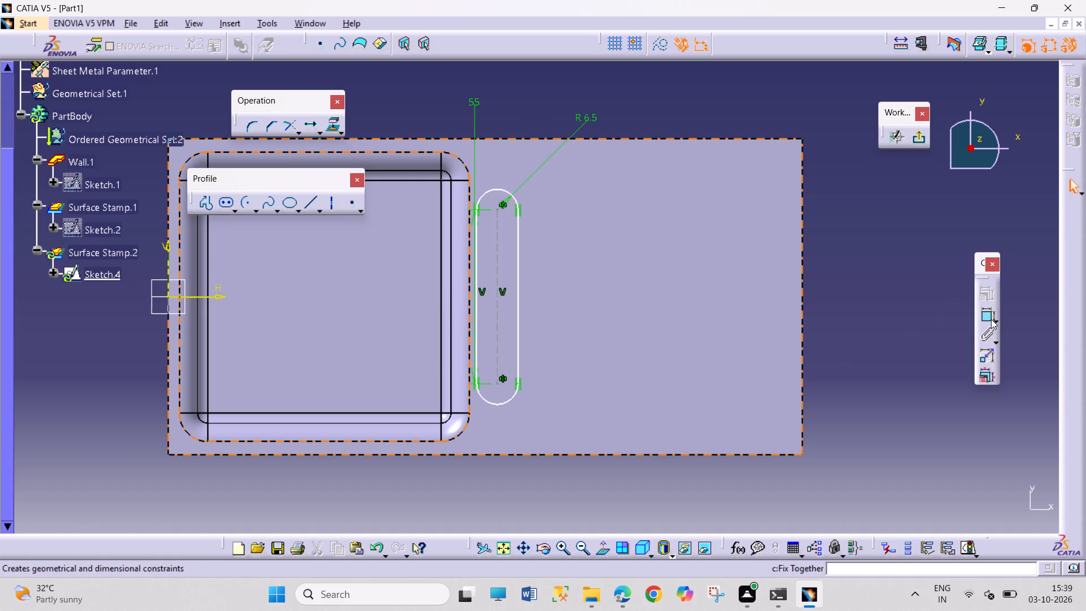
# Dimension the bowl edge to the slot's nearest straight side at 8.83 mm, then leave the sketch to update the stamp.
pyautogui.click(984, 317)
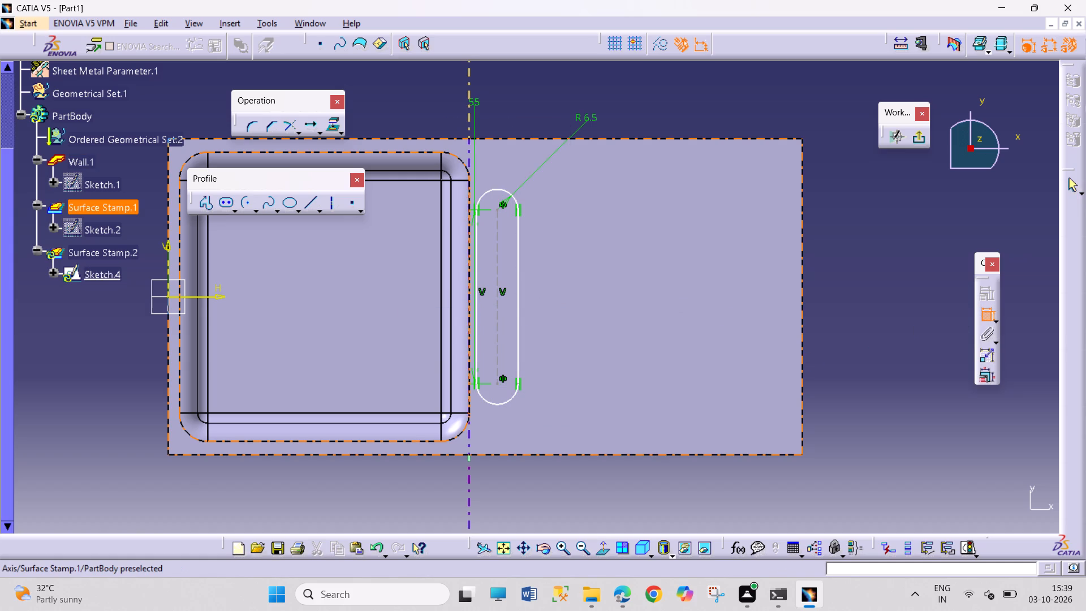
pyautogui.click(465, 290)
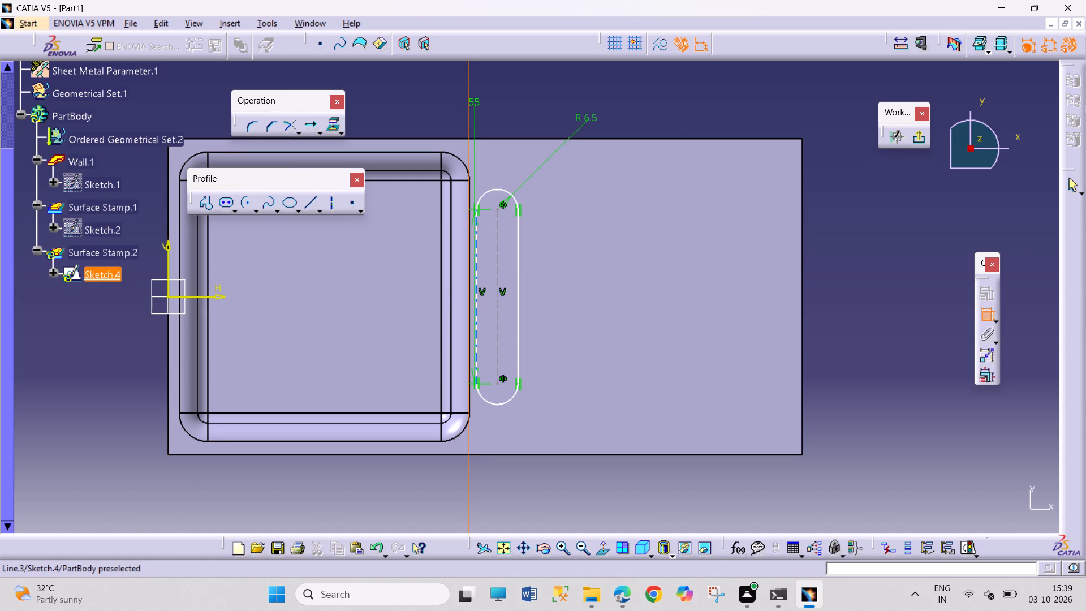
pyautogui.click(477, 307)
pyautogui.click(398, 483)
pyautogui.doubleClick(403, 480)
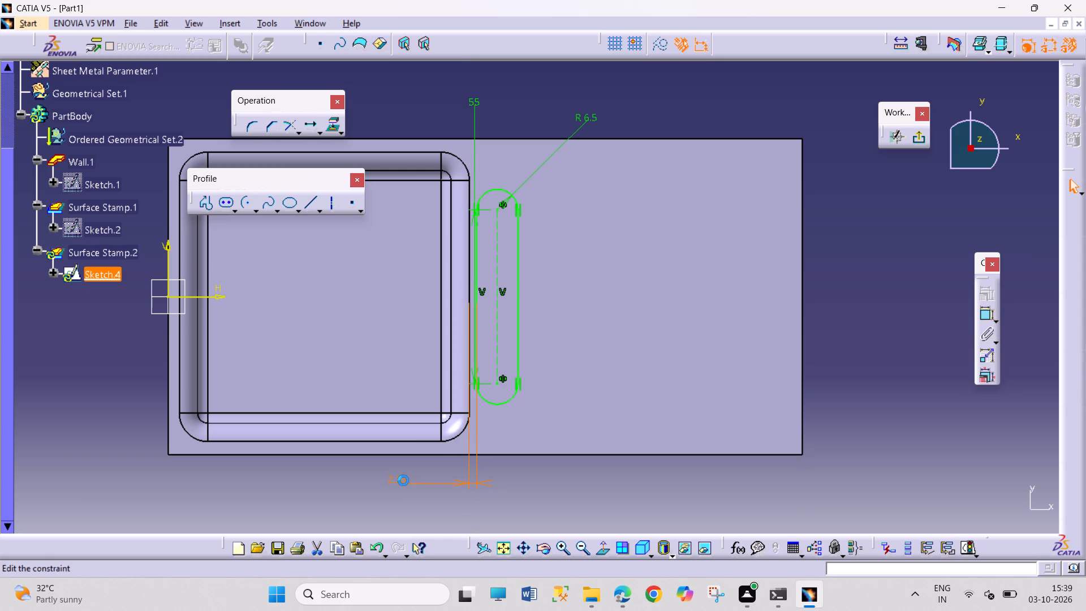
pyautogui.write('8.83')
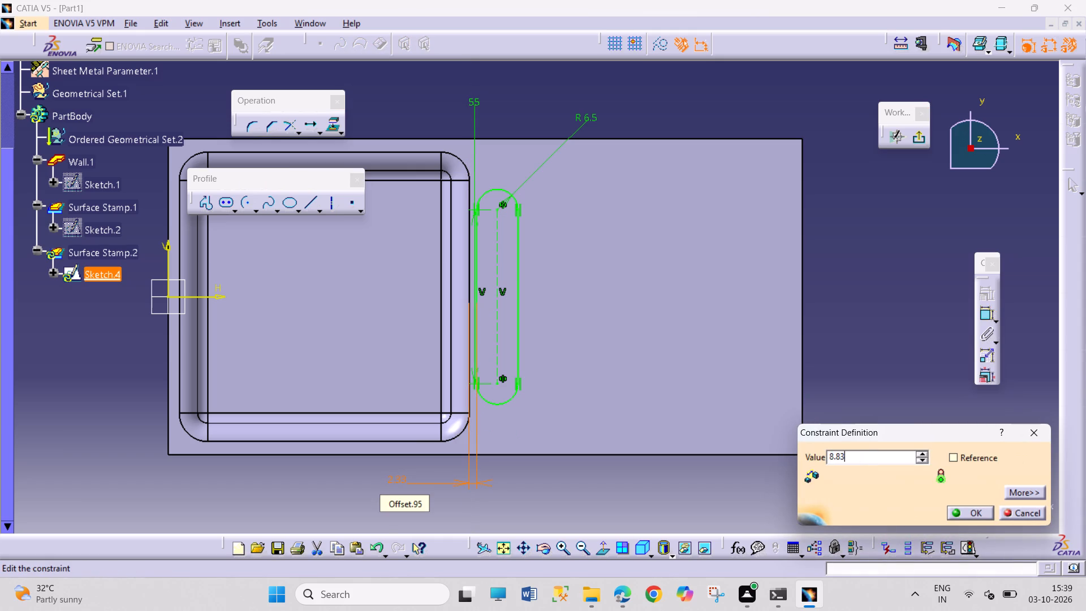
pyautogui.press('Return')
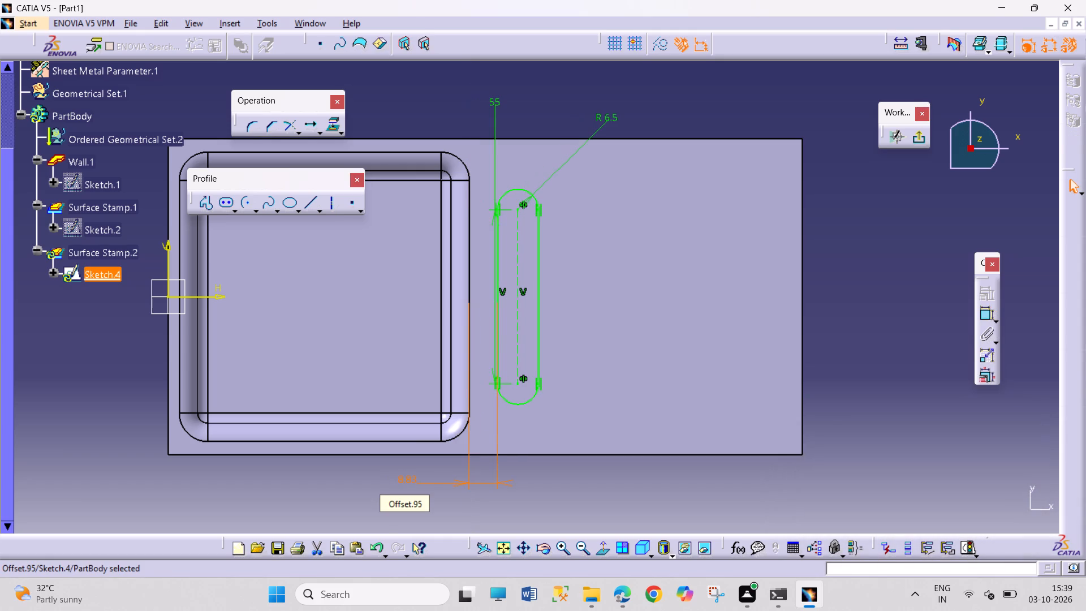
pyautogui.click(849, 403)
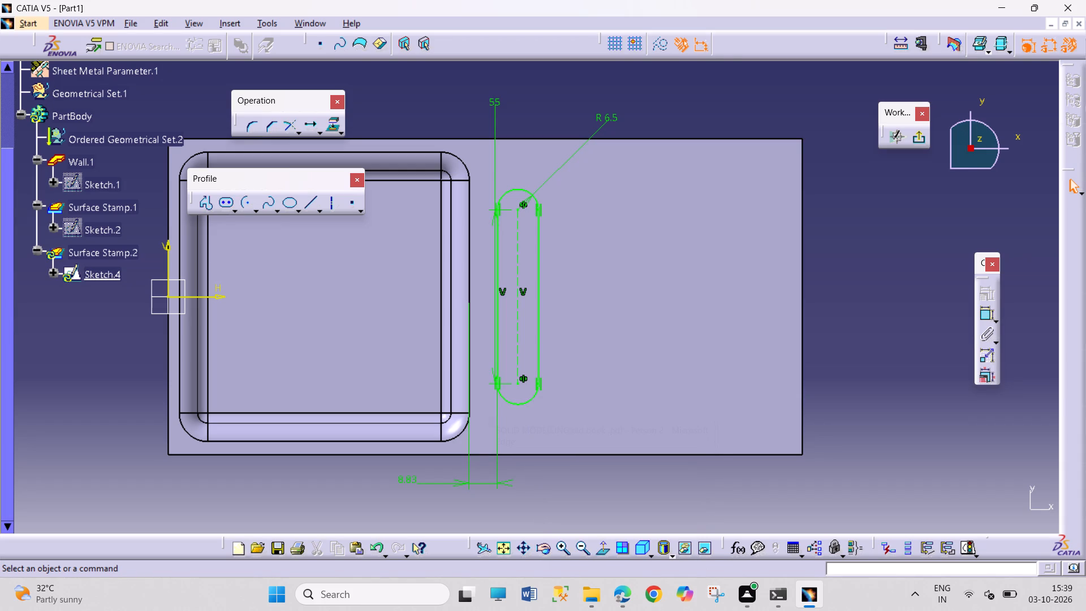
pyautogui.click(921, 141)
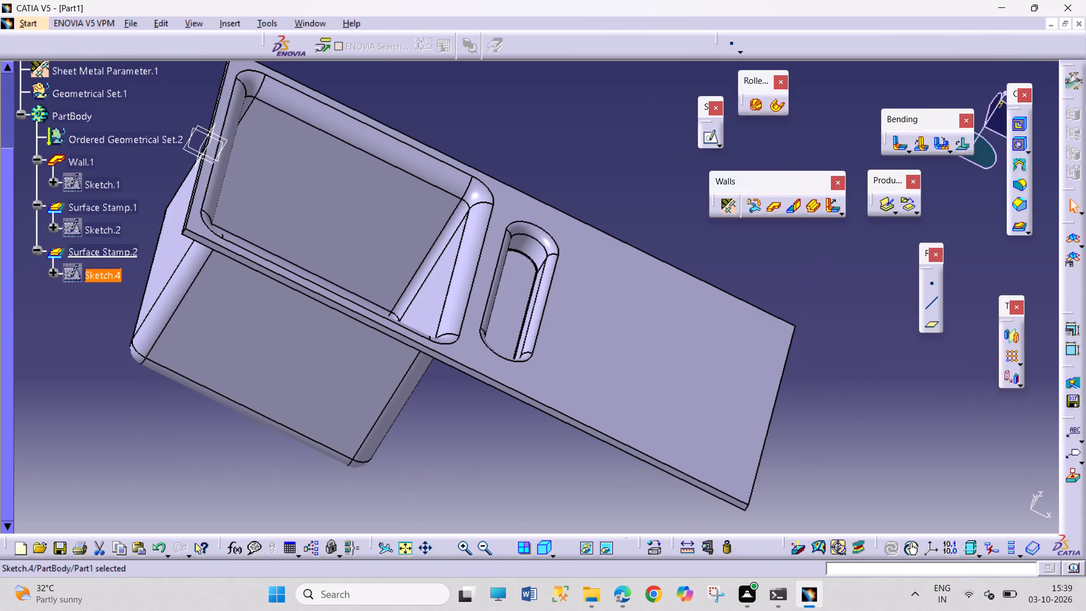
pyautogui.click(841, 437)
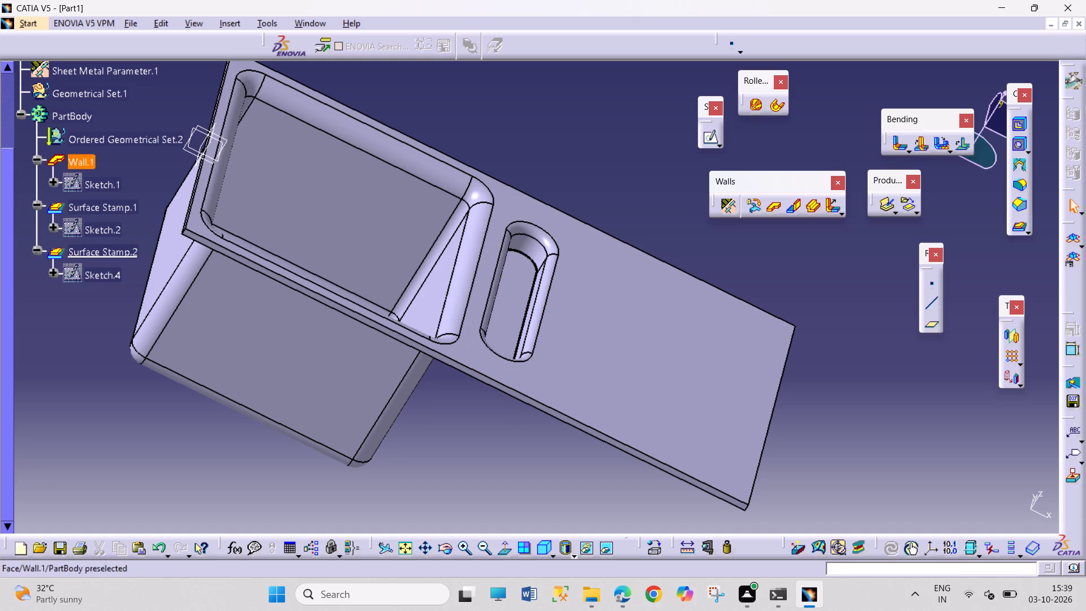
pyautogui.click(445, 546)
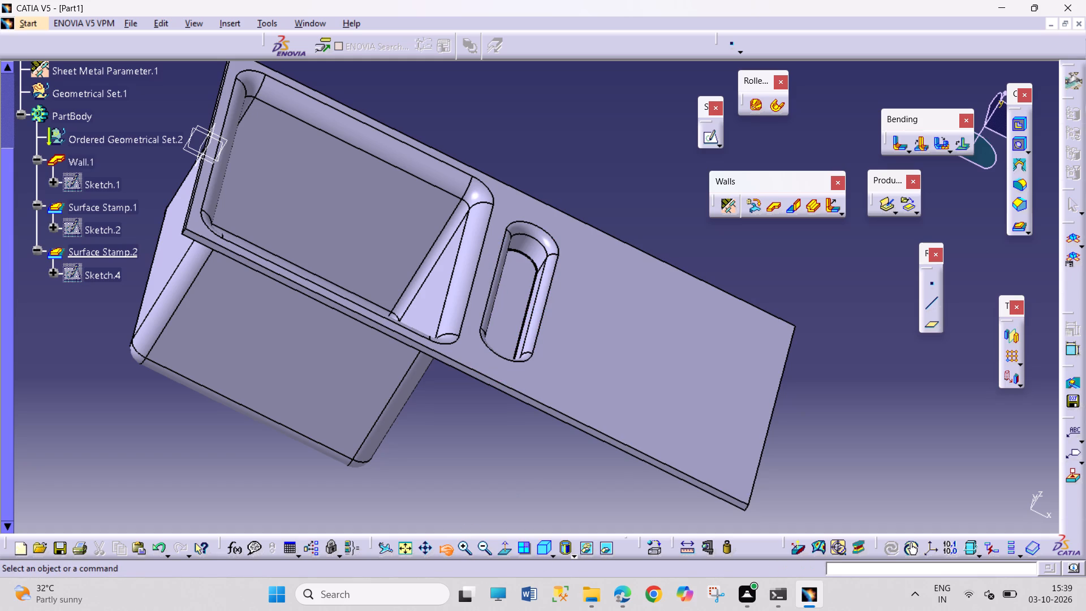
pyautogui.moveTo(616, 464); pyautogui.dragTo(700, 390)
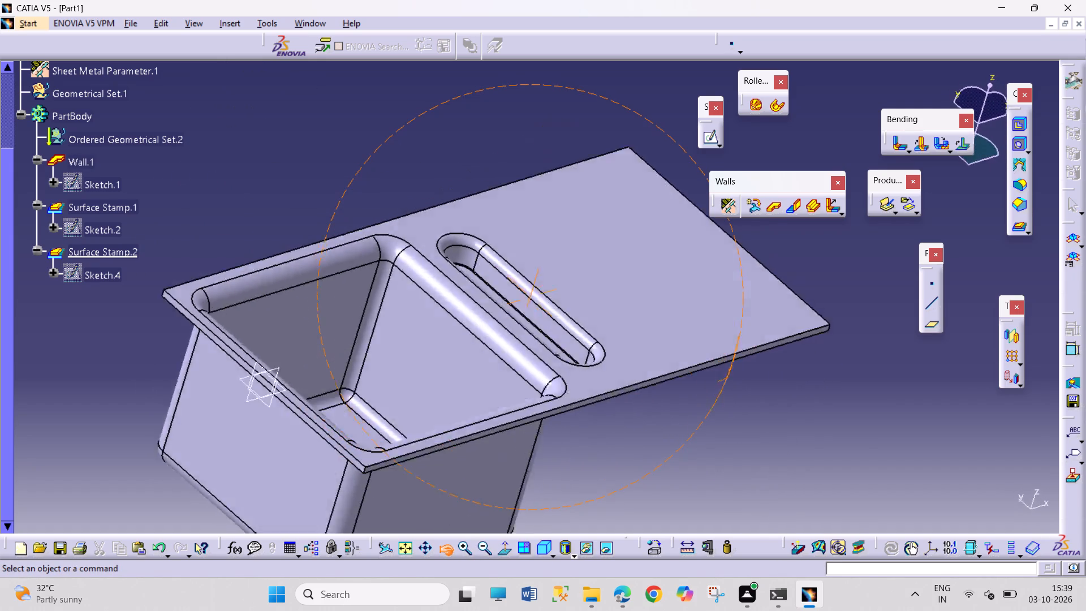
# Set the height of the slot's surface stamp to 5 mm.
pyautogui.moveTo(700, 390); pyautogui.dragTo(648, 427)
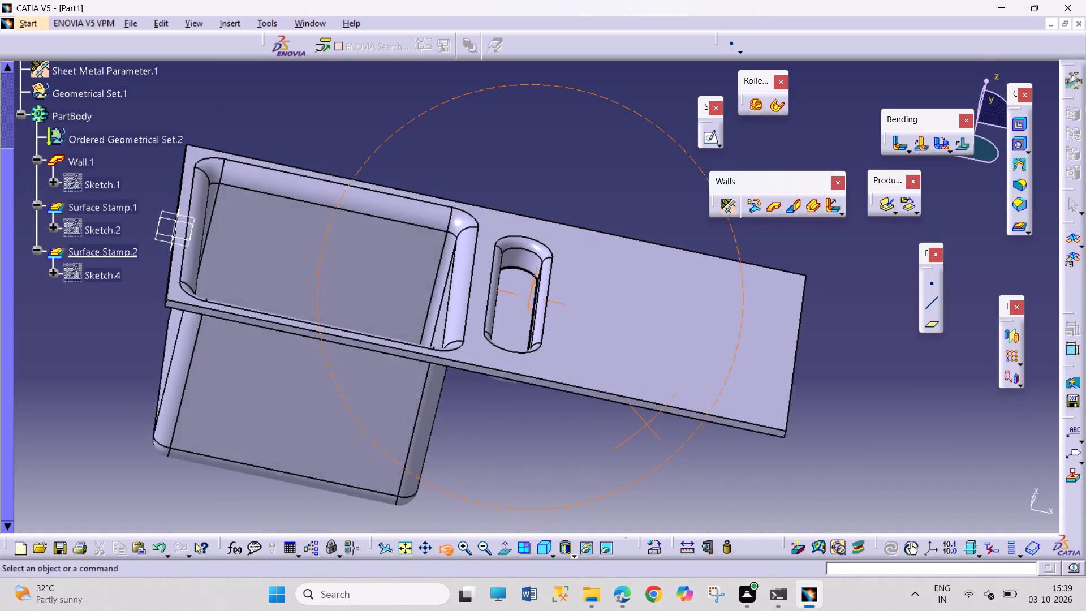
pyautogui.moveTo(648, 427); pyautogui.dragTo(649, 427)
pyautogui.doubleClick(102, 259)
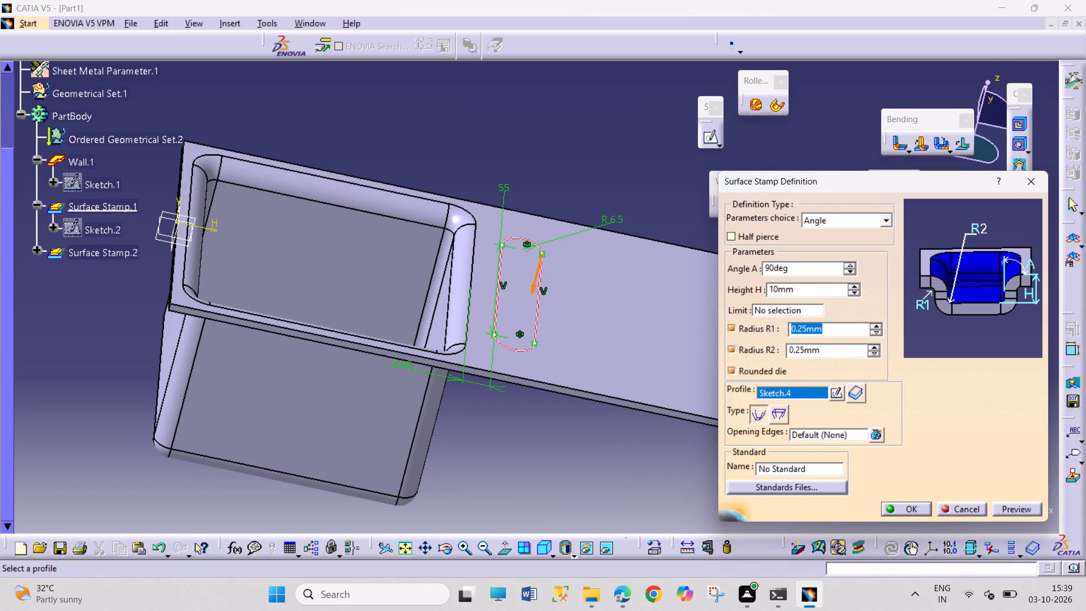
pyautogui.doubleClick(796, 293)
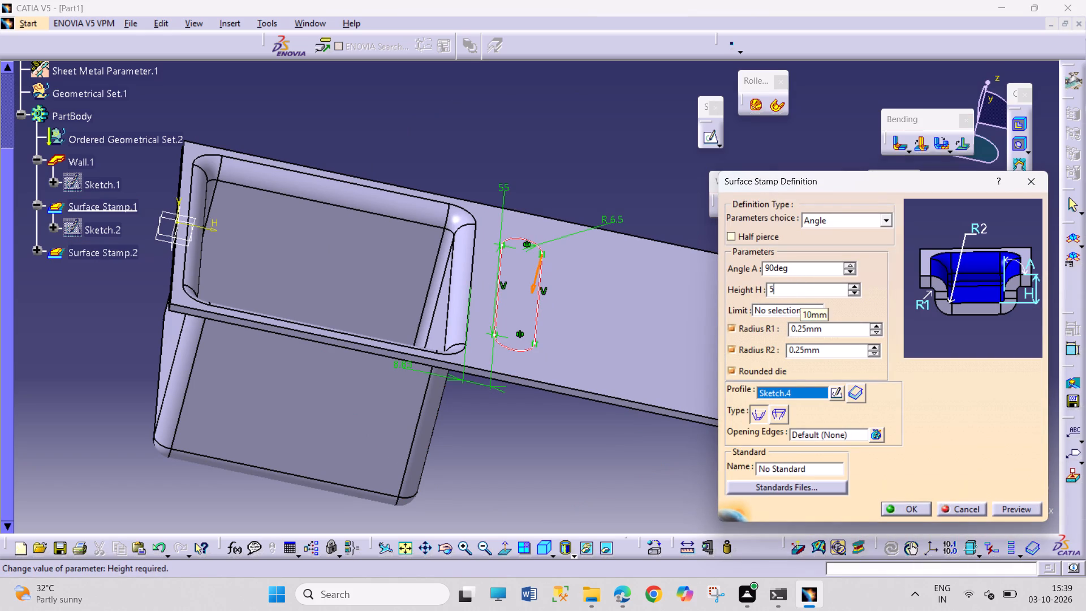
pyautogui.press('5')
pyautogui.press('Return')
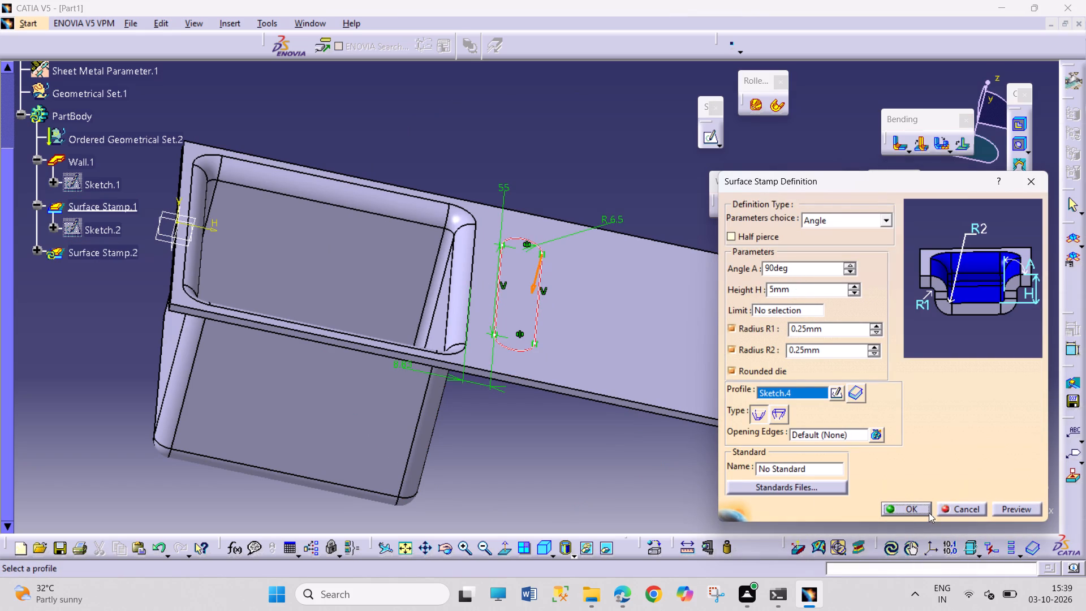
pyautogui.click(909, 504)
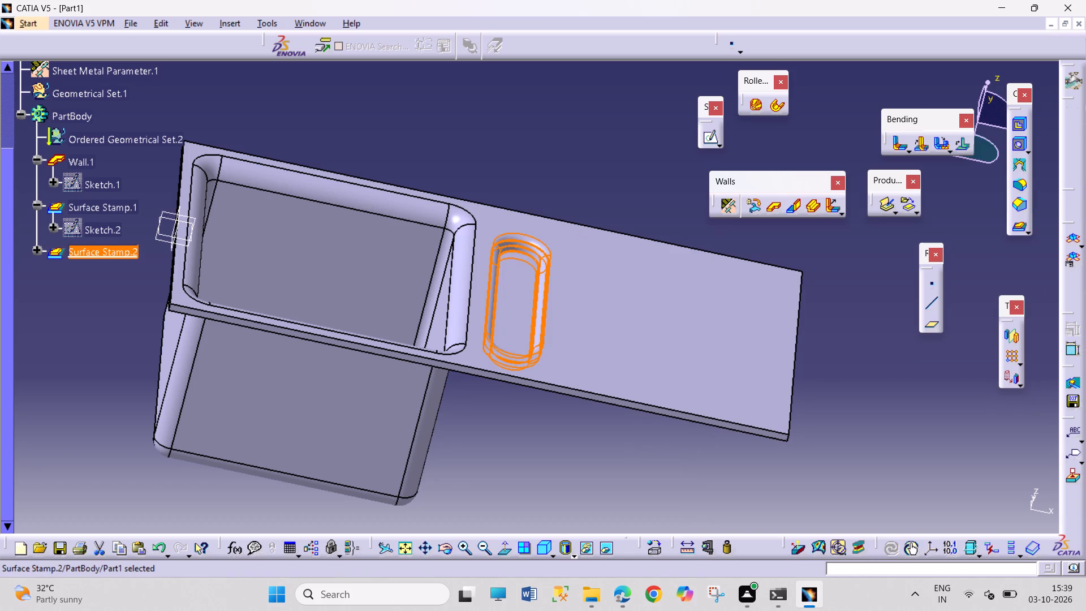
pyautogui.click(635, 454)
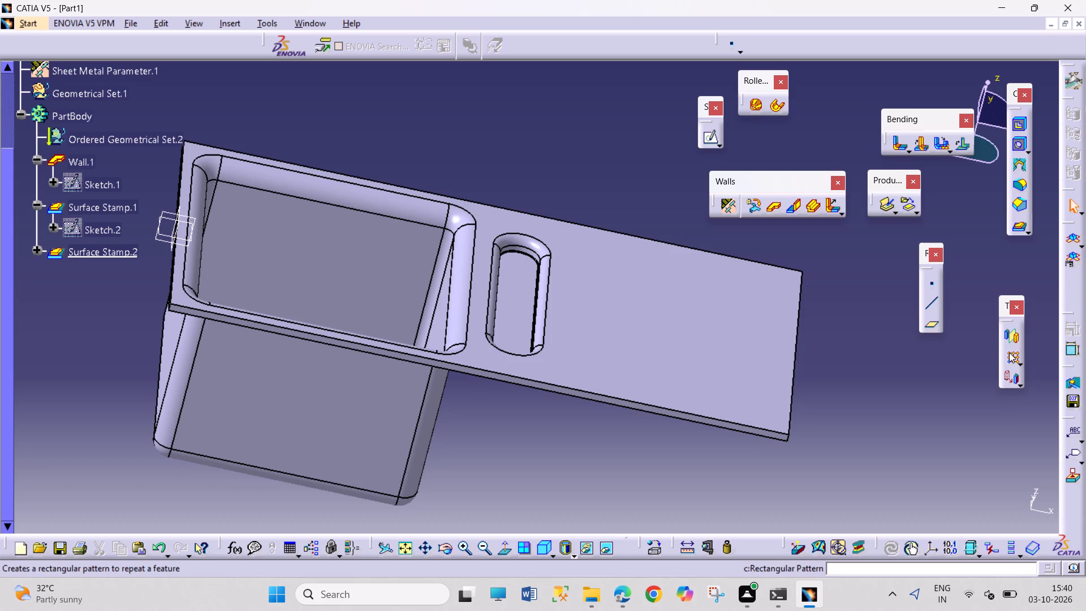
# Define a rectangular pattern of the slot stamp with 5 instances at 15 mm spacing, using the wall's top face as reference direction.
pyautogui.click(1020, 363)
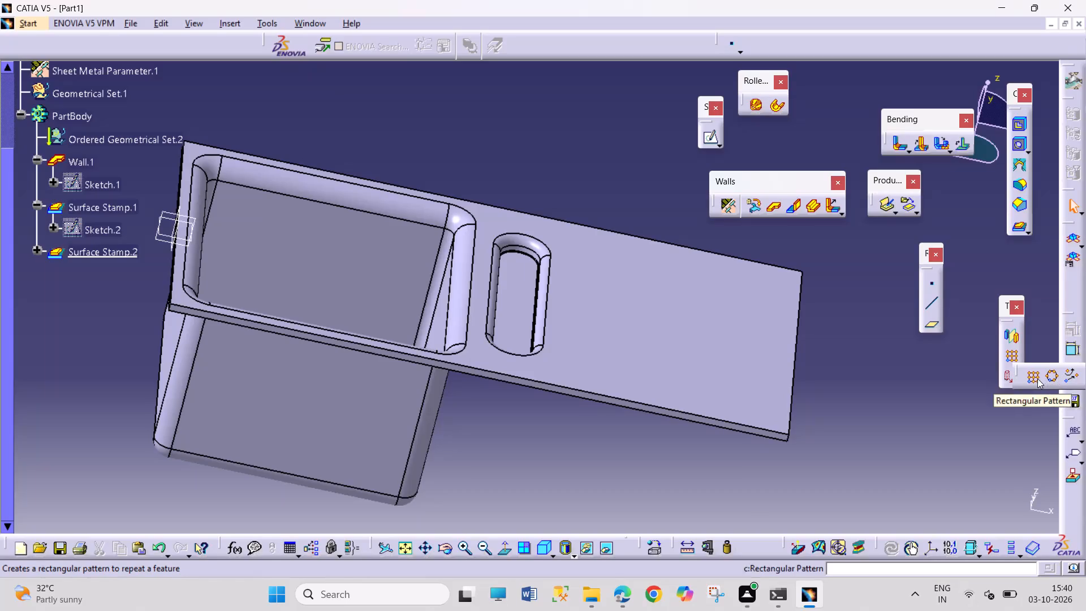
pyautogui.click(1023, 378)
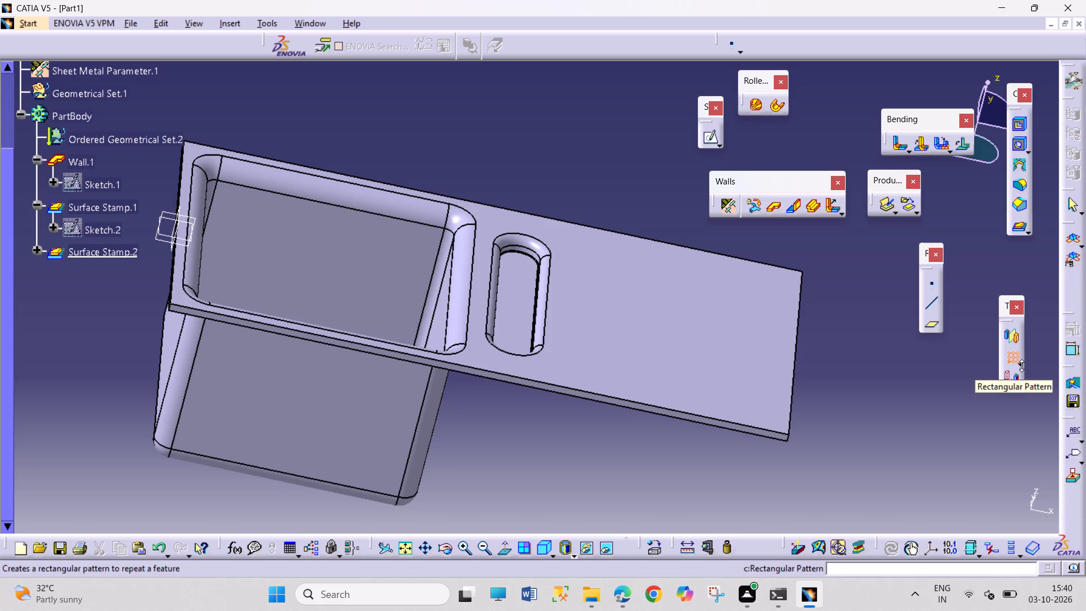
pyautogui.rightClick(1022, 365)
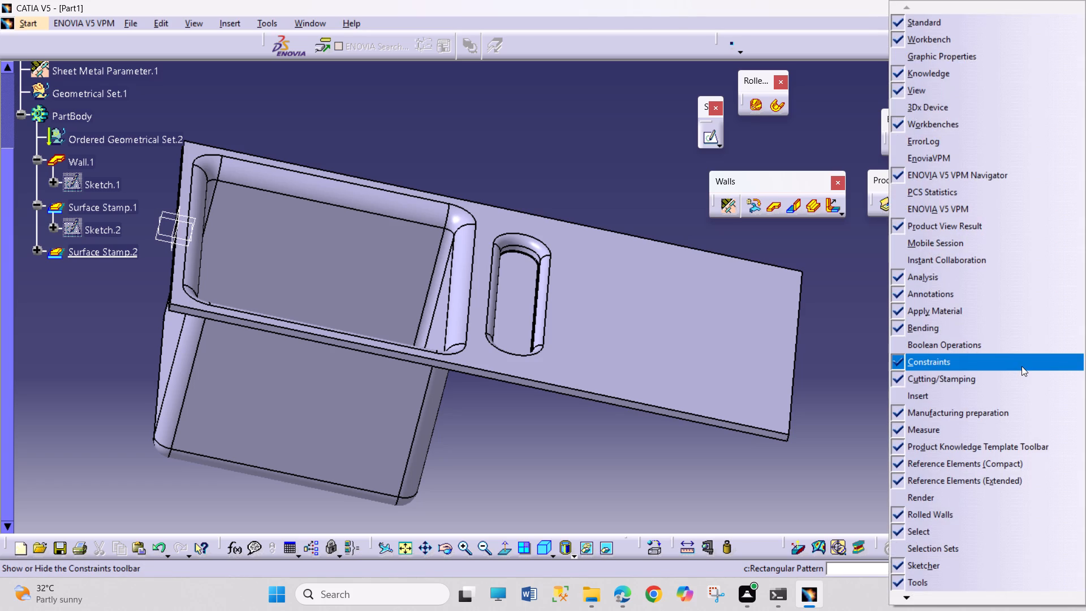
pyautogui.click(872, 364)
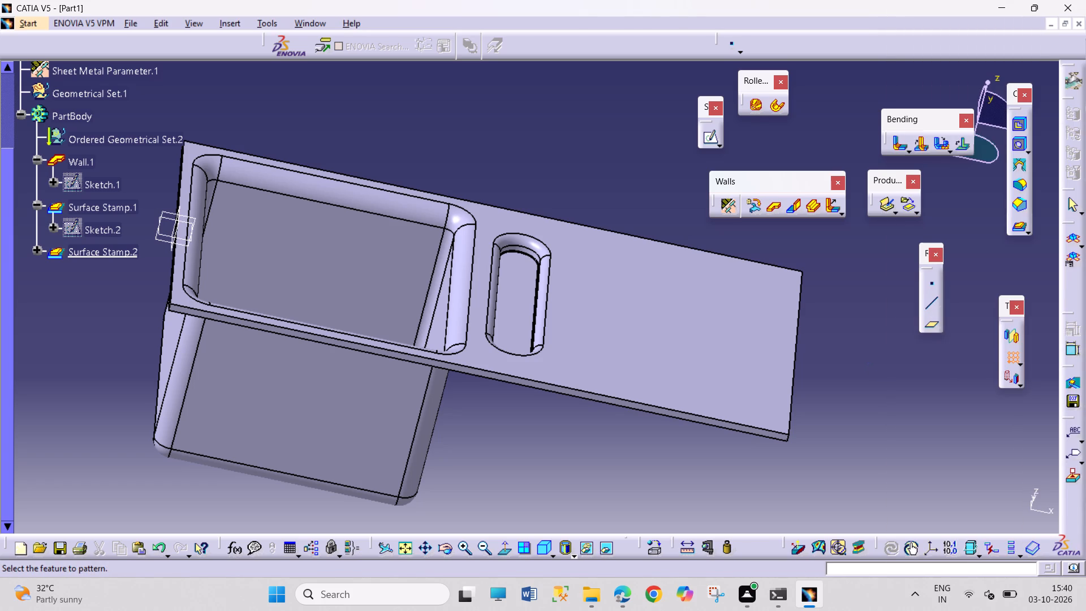
pyautogui.click(1008, 356)
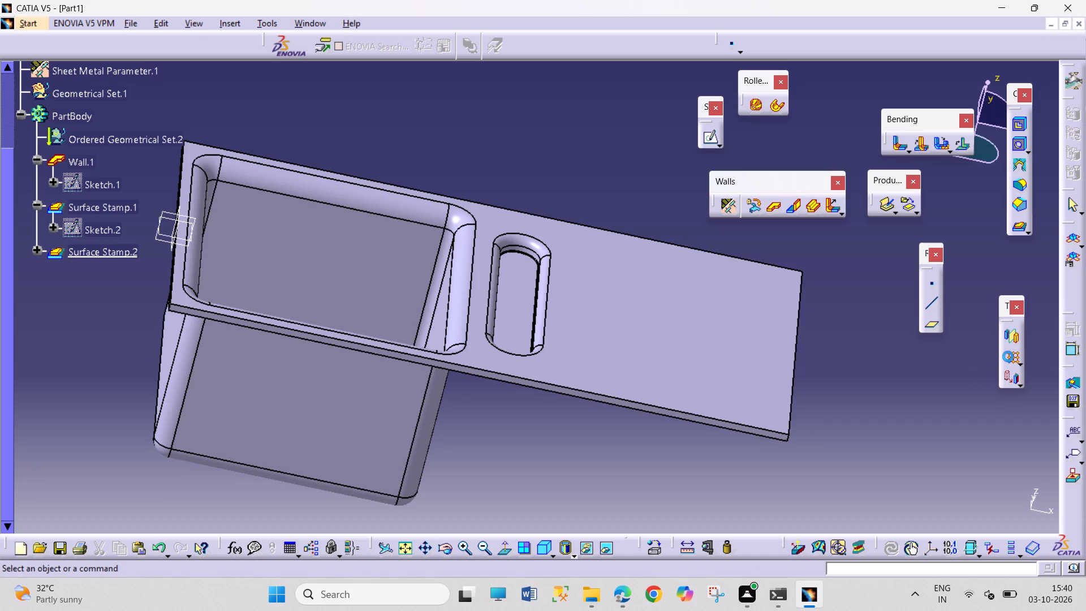
pyautogui.click(1008, 356)
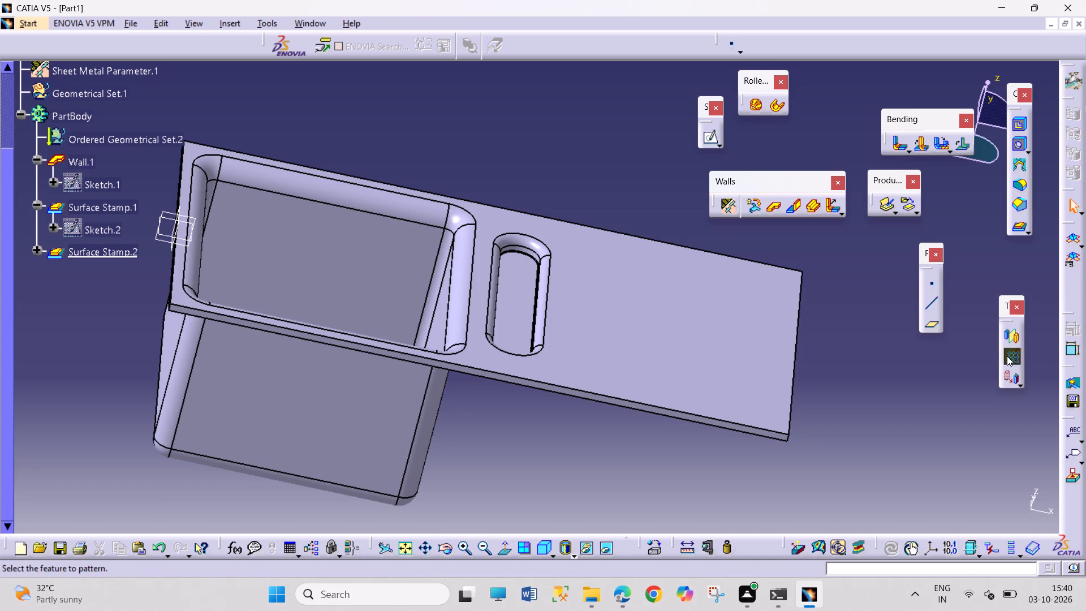
pyautogui.click(98, 246)
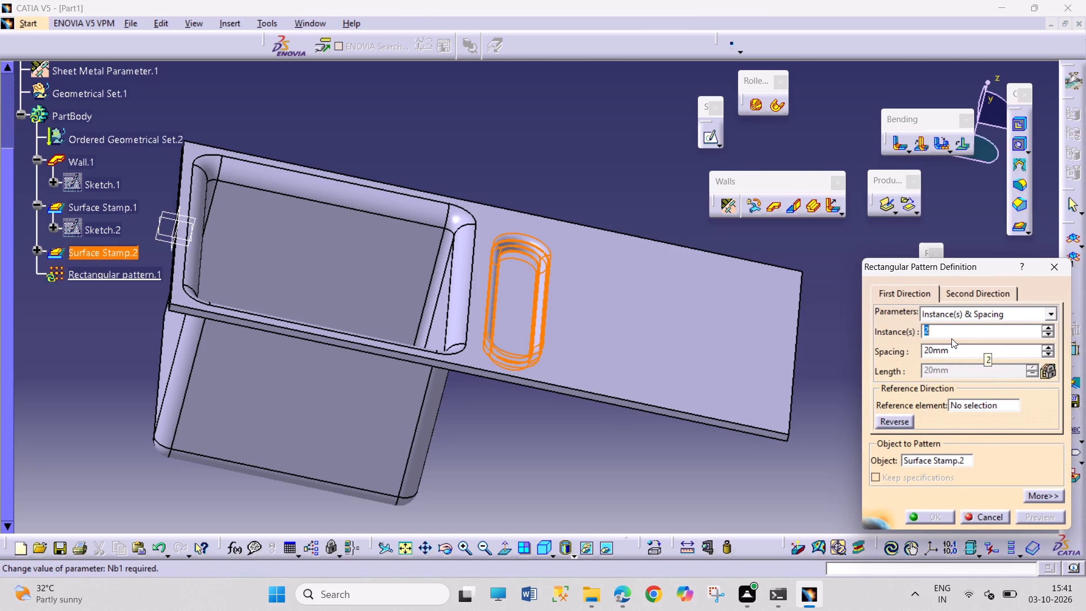
pyautogui.press('5')
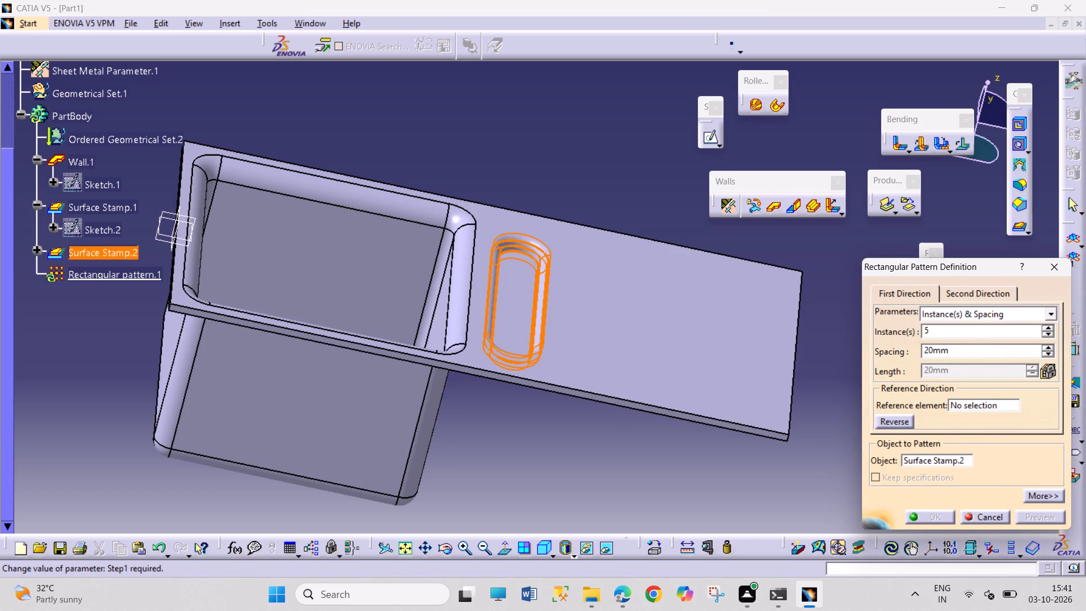
pyautogui.doubleClick(947, 354)
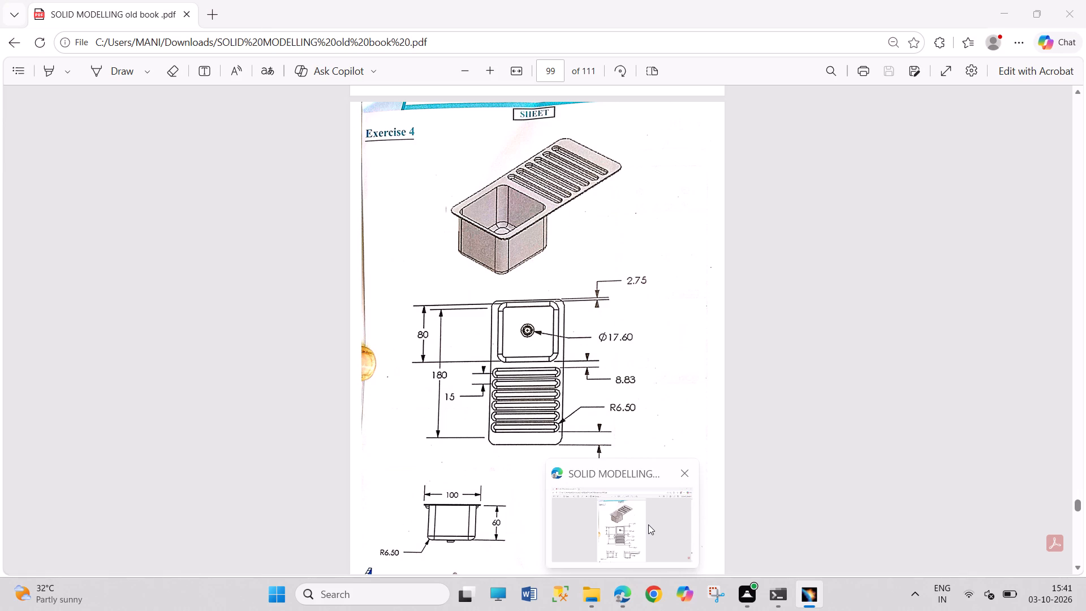
pyautogui.write('15')
pyautogui.press('Return')
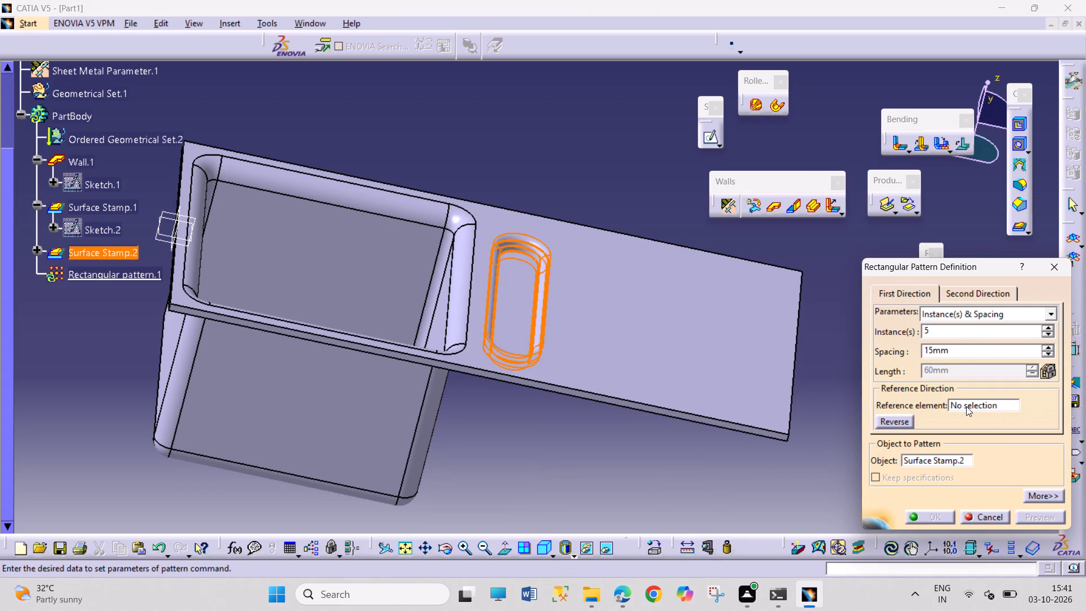
pyautogui.click(966, 406)
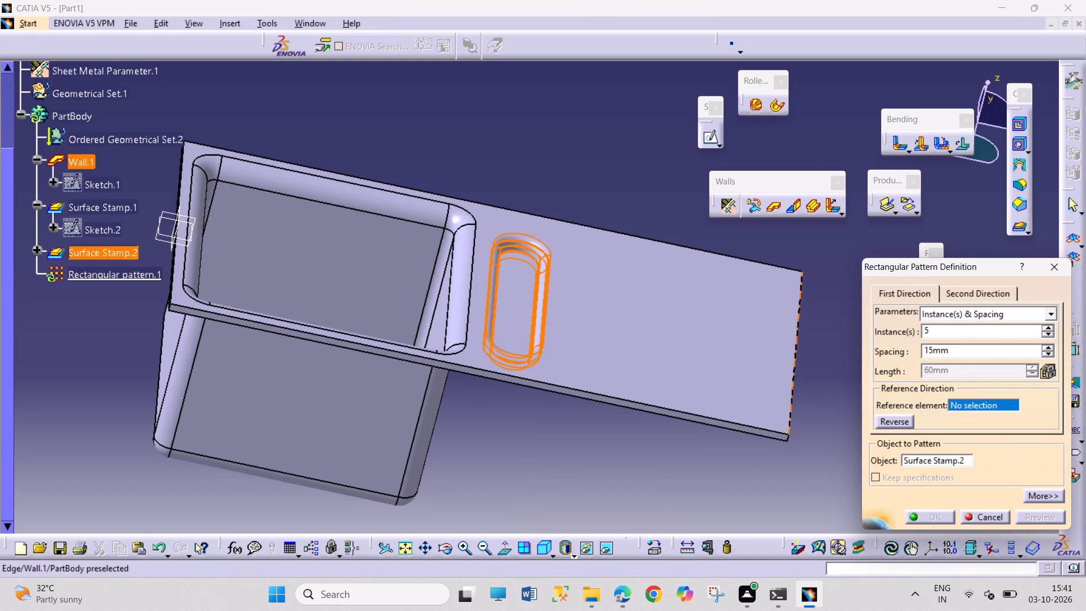
pyautogui.click(749, 279)
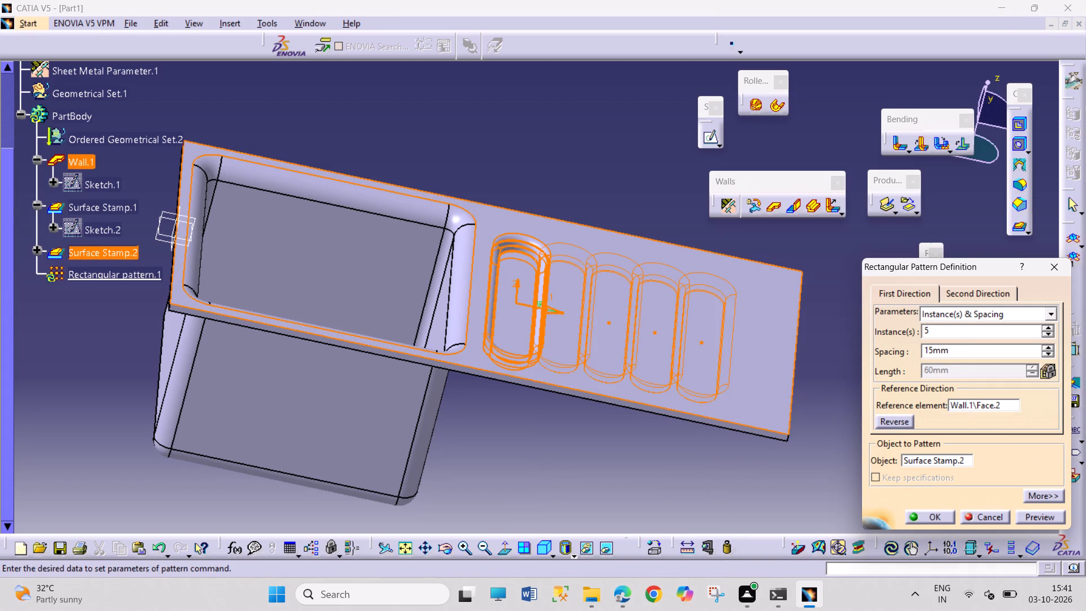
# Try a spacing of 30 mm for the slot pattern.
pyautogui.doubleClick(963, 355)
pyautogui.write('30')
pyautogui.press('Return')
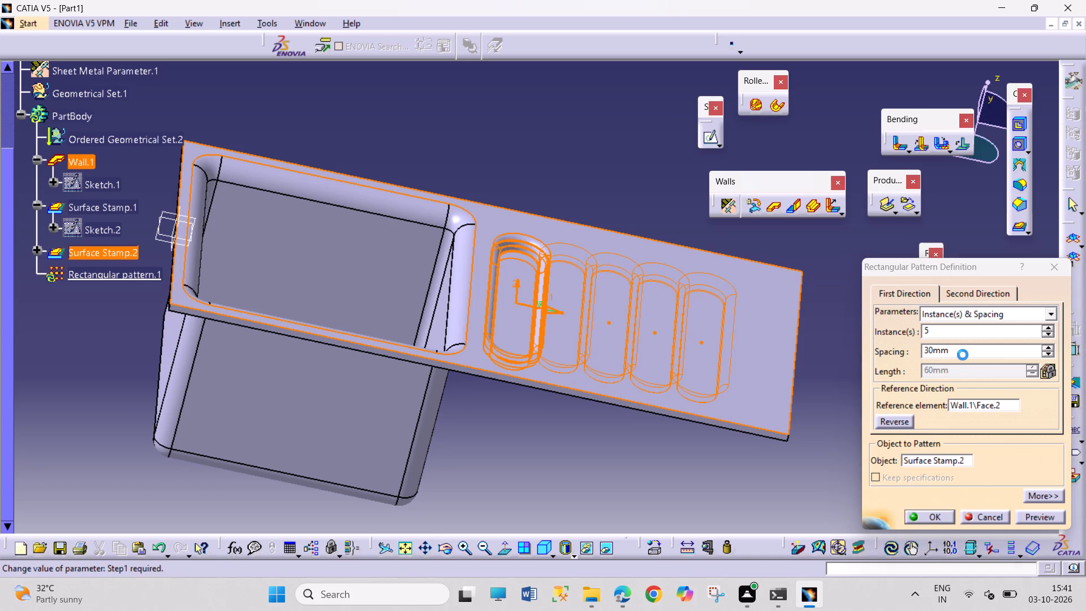
# Set the slot pattern's spacing to 20 mm and create the pattern.
pyautogui.doubleClick(953, 351)
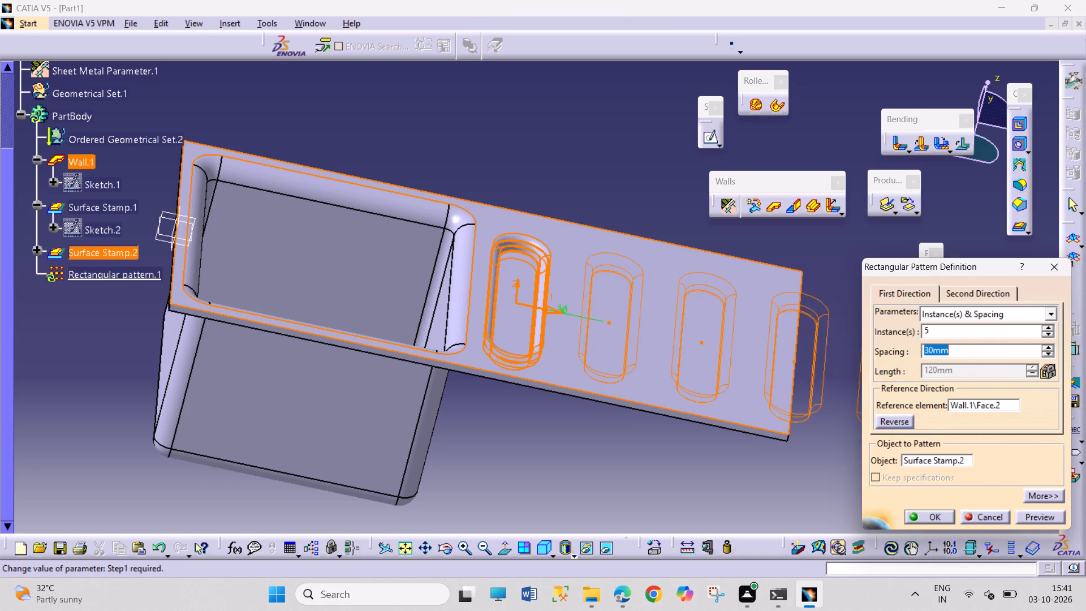
pyautogui.write('20')
pyautogui.press('Return')
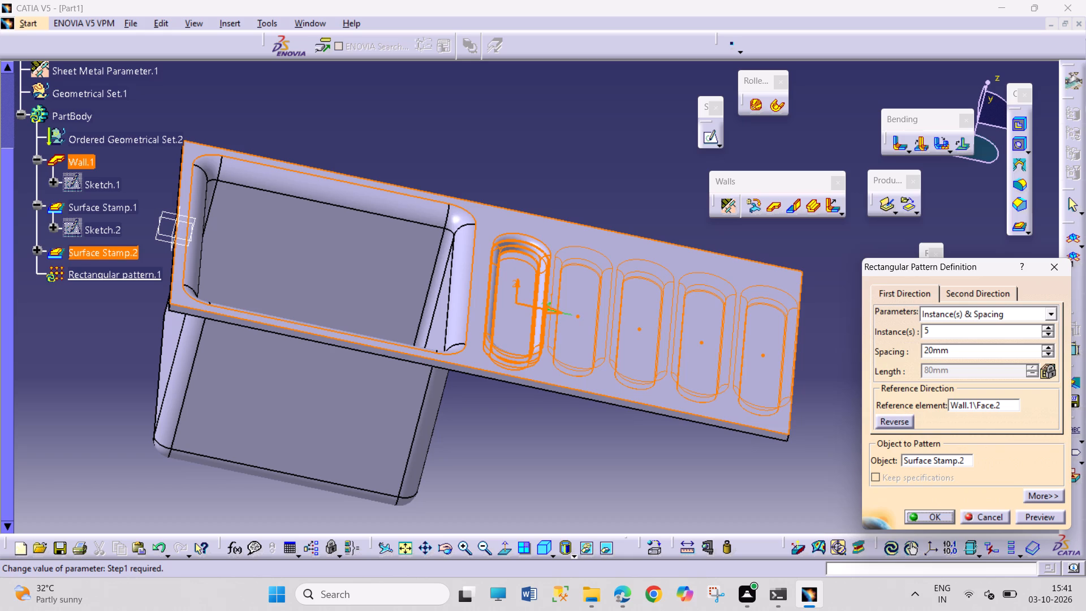
pyautogui.click(926, 517)
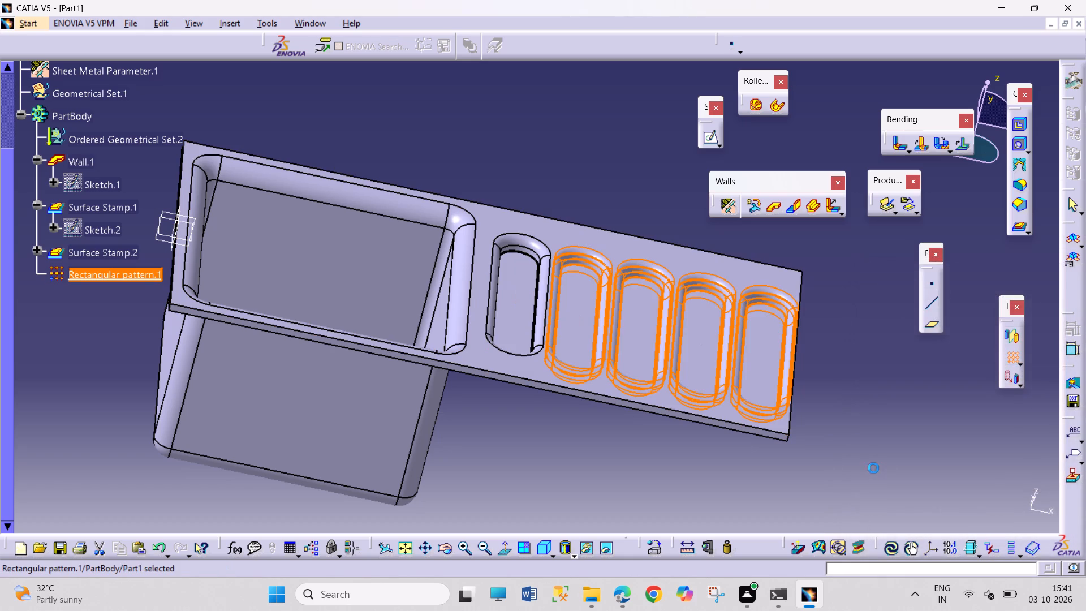
pyautogui.click(864, 461)
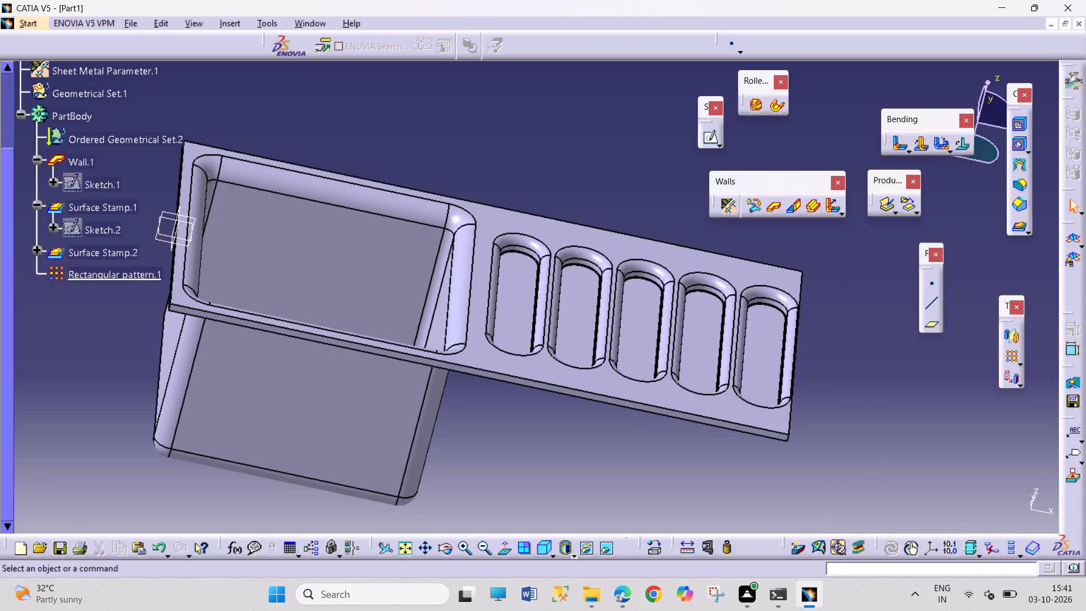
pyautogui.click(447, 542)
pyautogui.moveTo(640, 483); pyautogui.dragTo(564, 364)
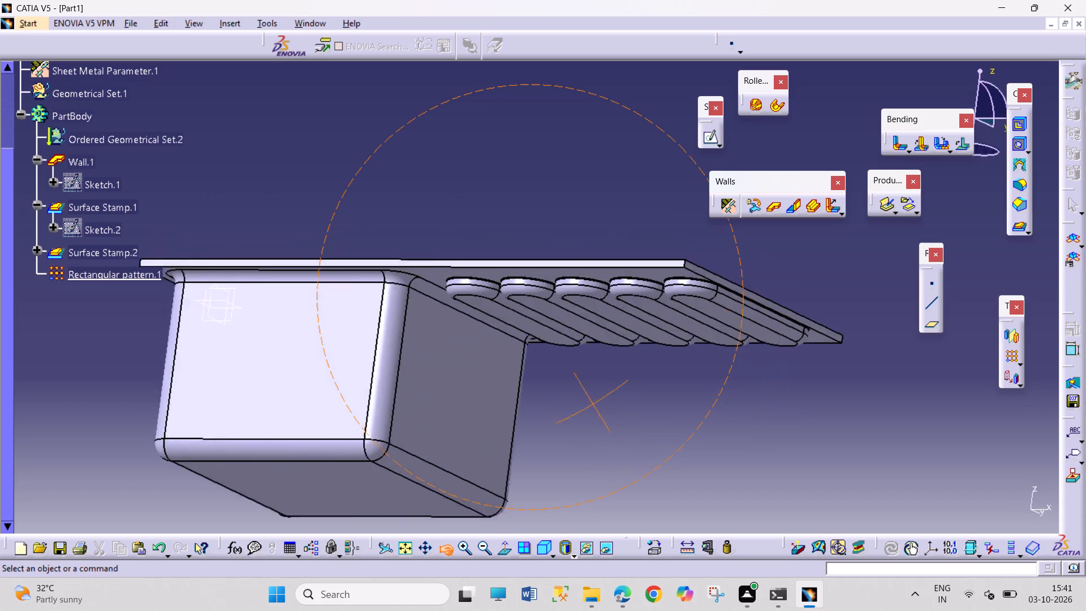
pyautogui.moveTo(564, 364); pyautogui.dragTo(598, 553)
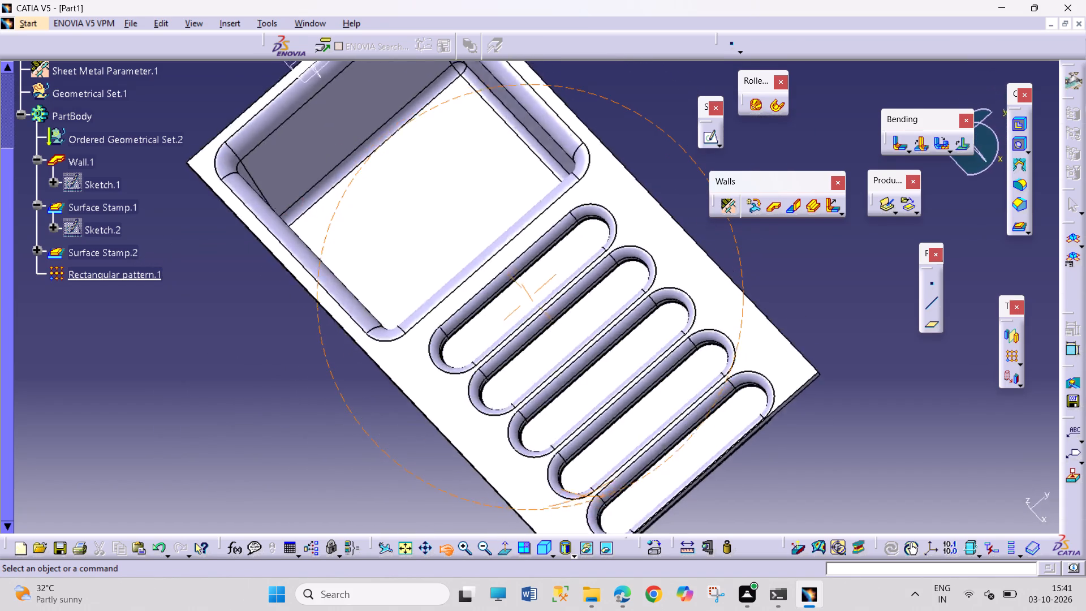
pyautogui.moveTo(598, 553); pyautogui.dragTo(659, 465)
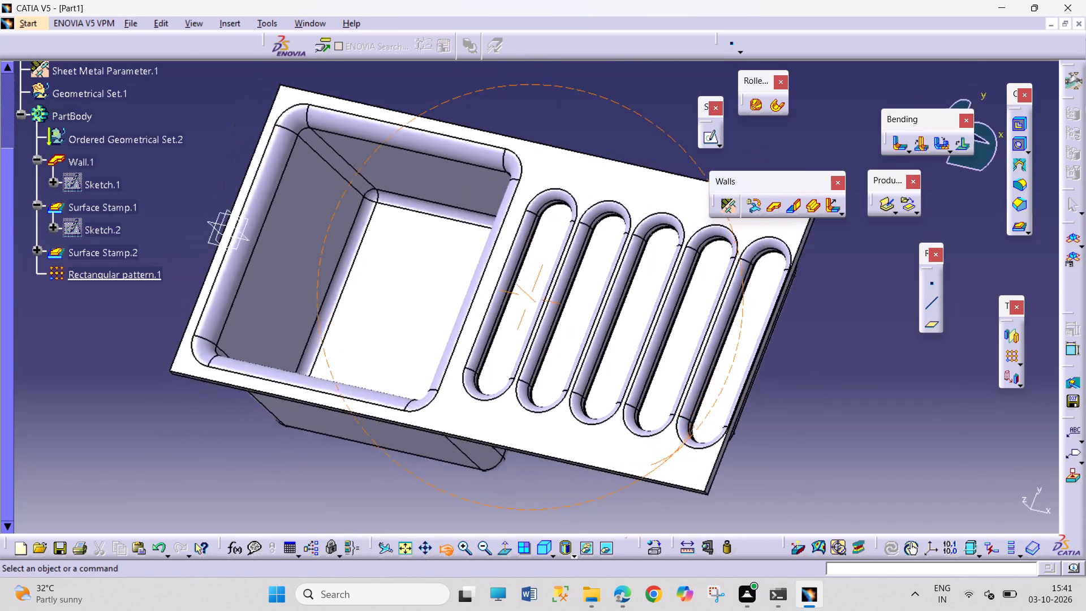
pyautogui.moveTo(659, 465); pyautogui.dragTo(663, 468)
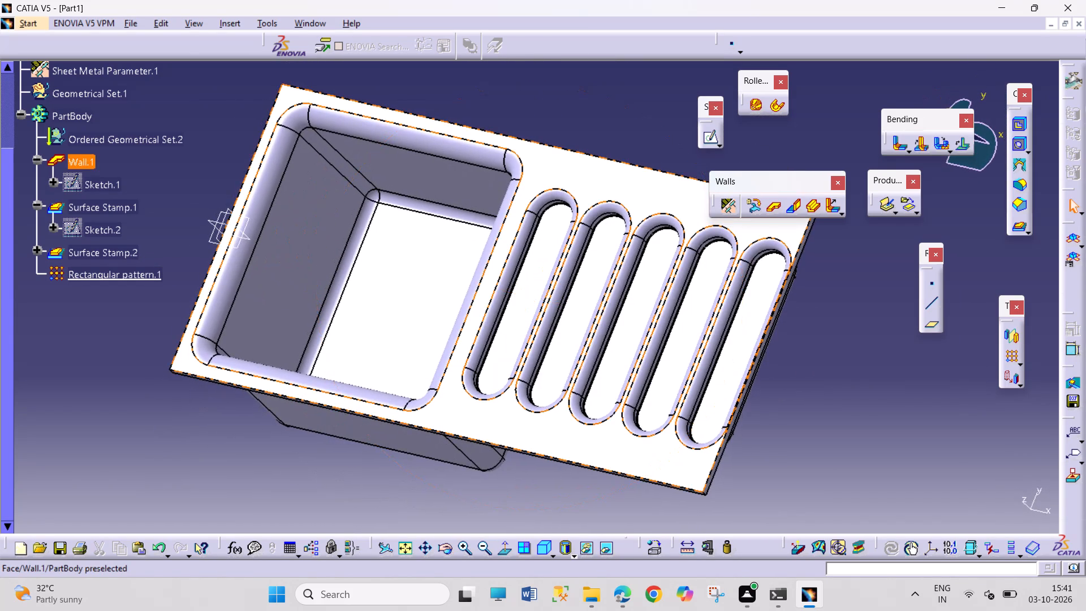
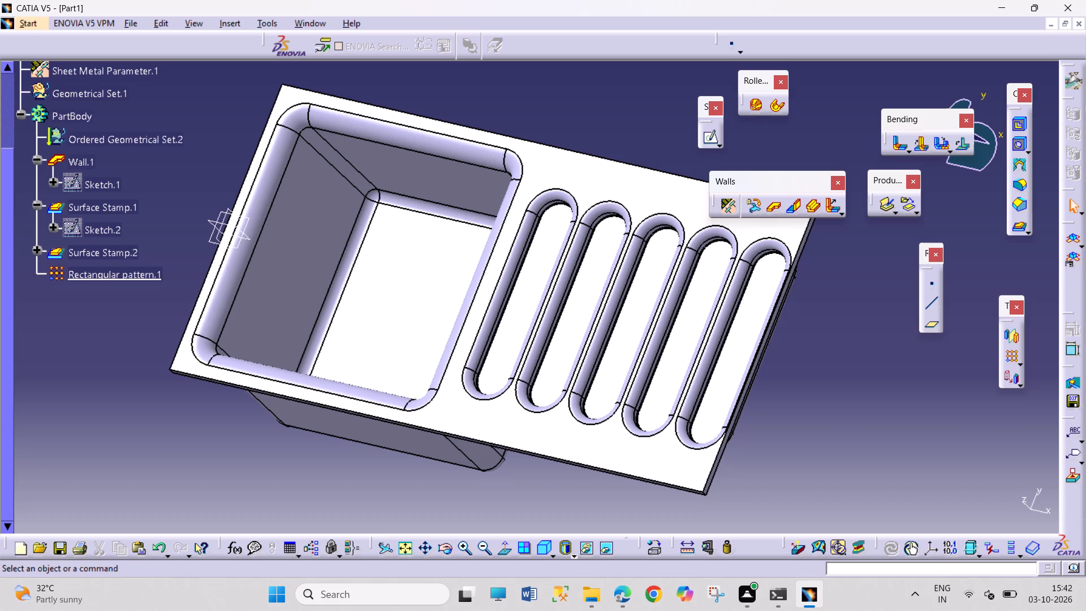
# Set radii R1 and R2 of the original slot's surface stamp to 0.1 mm.
pyautogui.doubleClick(93, 281)
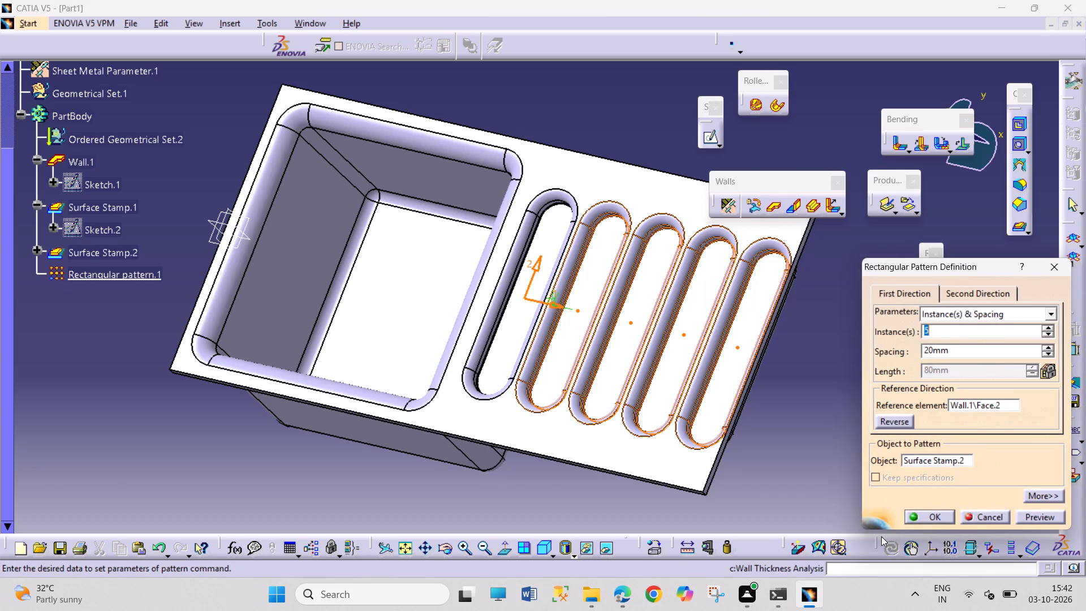
pyautogui.click(923, 519)
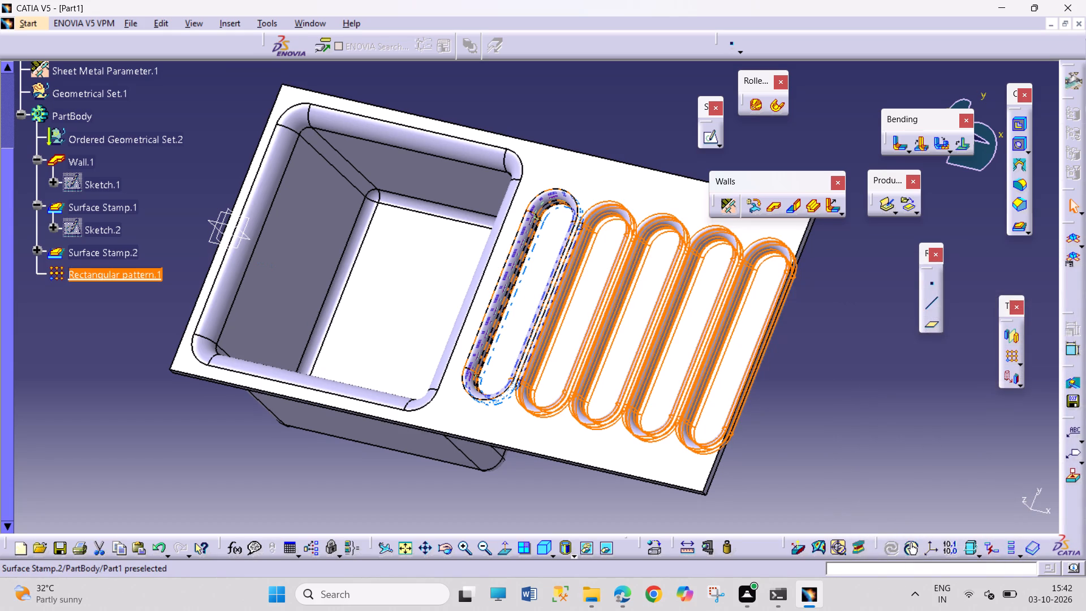
pyautogui.doubleClick(83, 244)
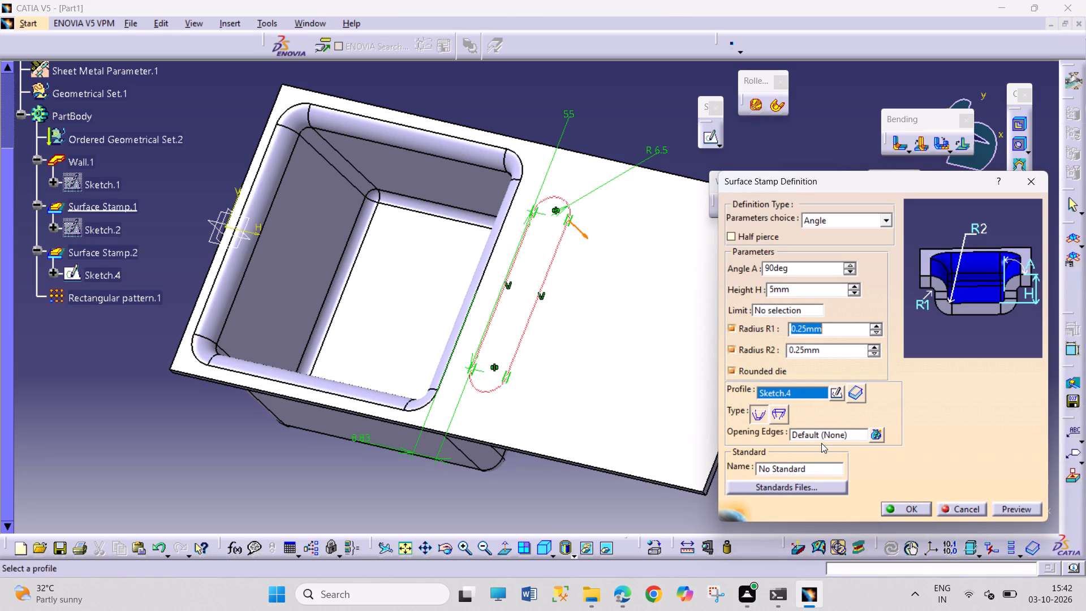
pyautogui.write('0.')
pyautogui.press('1')
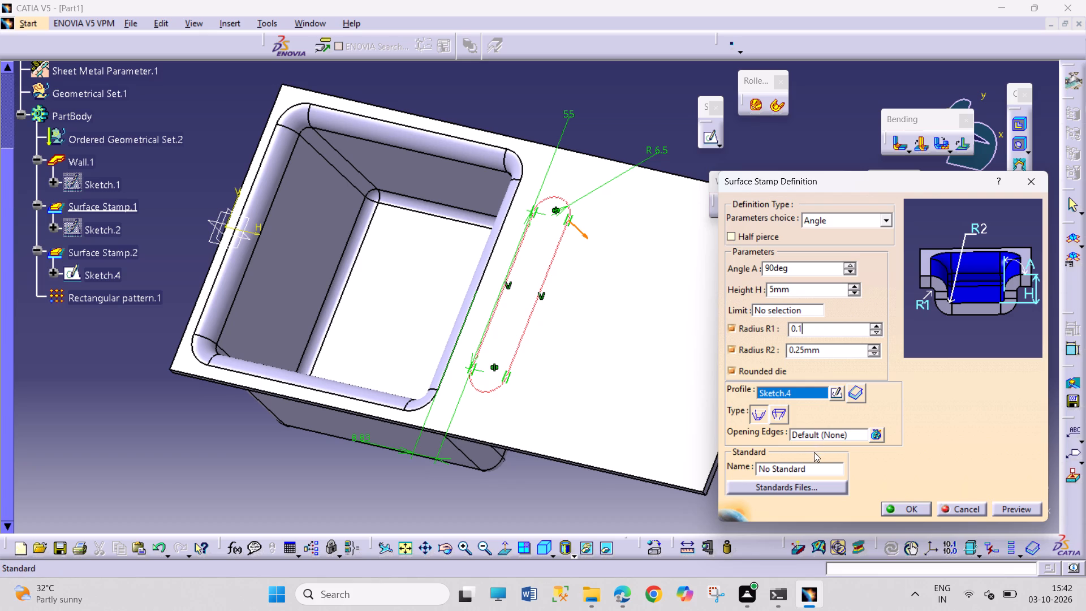
pyautogui.doubleClick(829, 353)
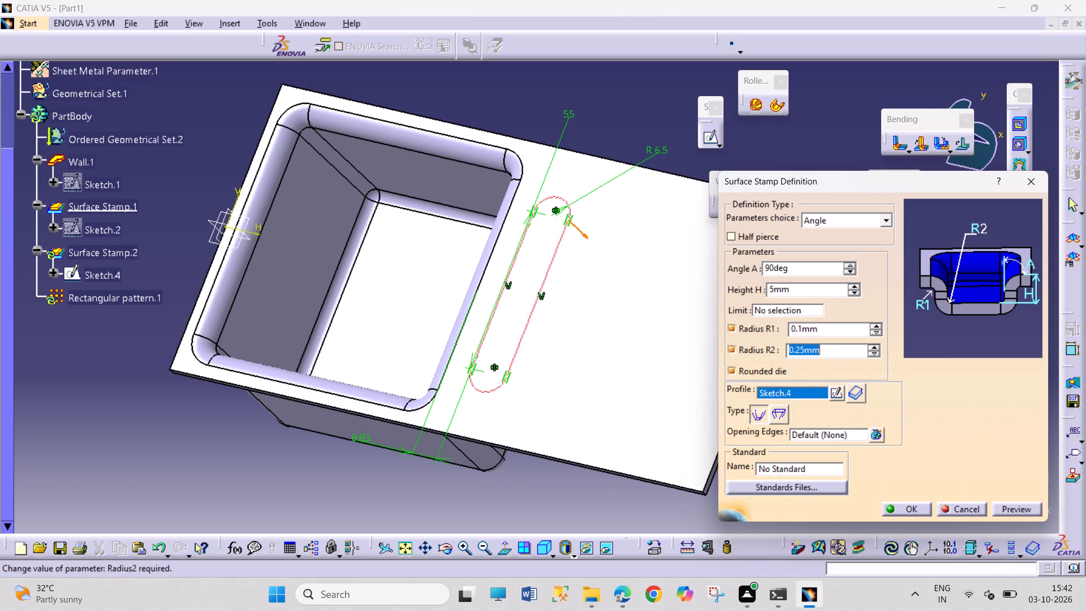
pyautogui.write('0.1')
pyautogui.press('Return')
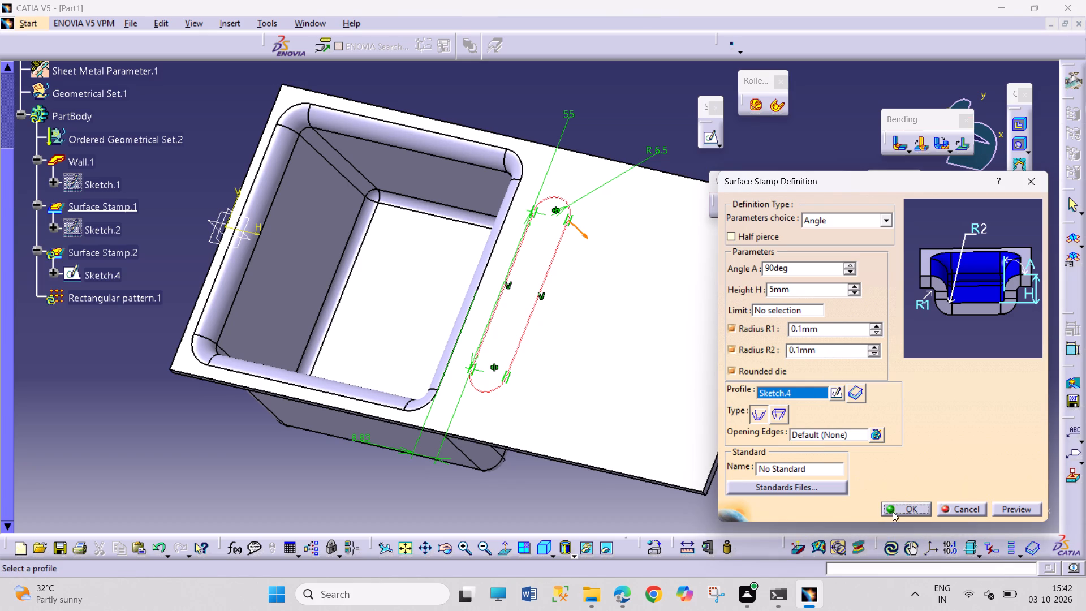
pyautogui.click(896, 506)
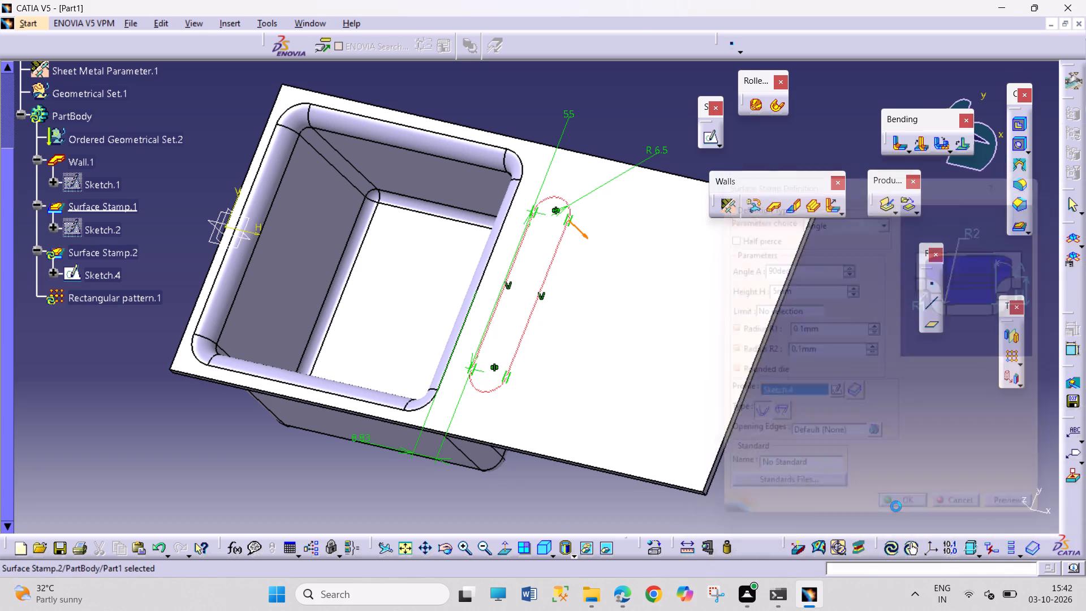
pyautogui.click(848, 474)
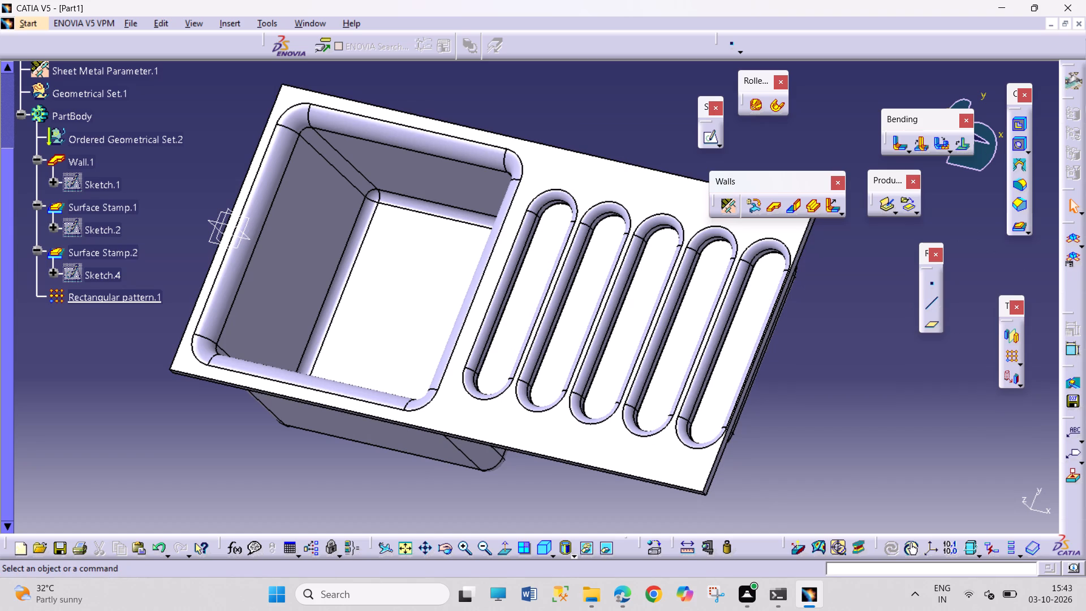
# Examine the stamped slots and open their rectangular pattern definition for review.
pyautogui.click(440, 550)
pyautogui.moveTo(480, 483); pyautogui.dragTo(523, 376)
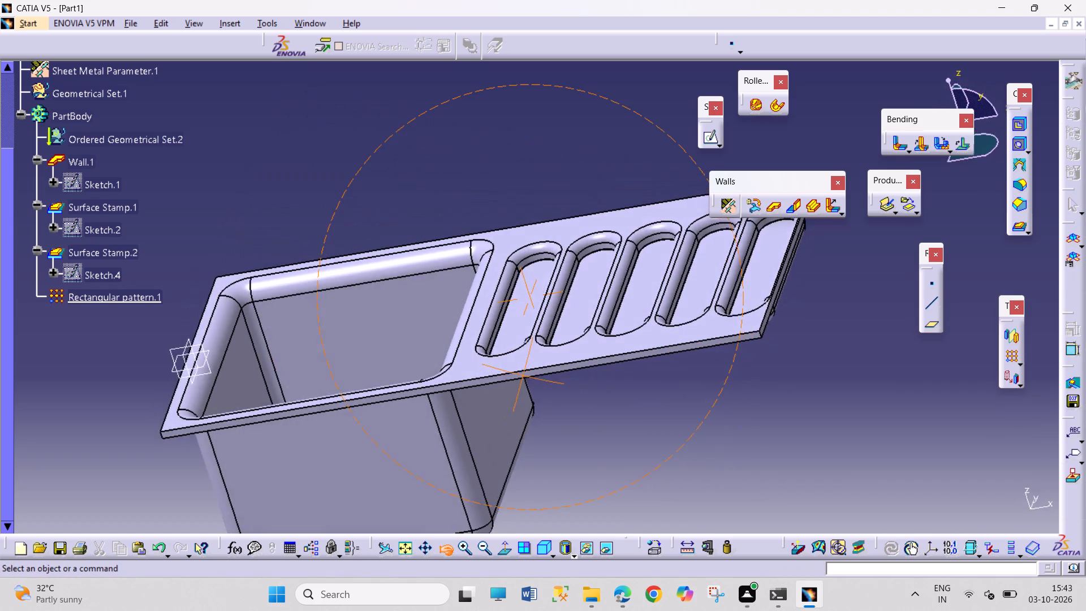
pyautogui.moveTo(523, 376); pyautogui.dragTo(559, 461)
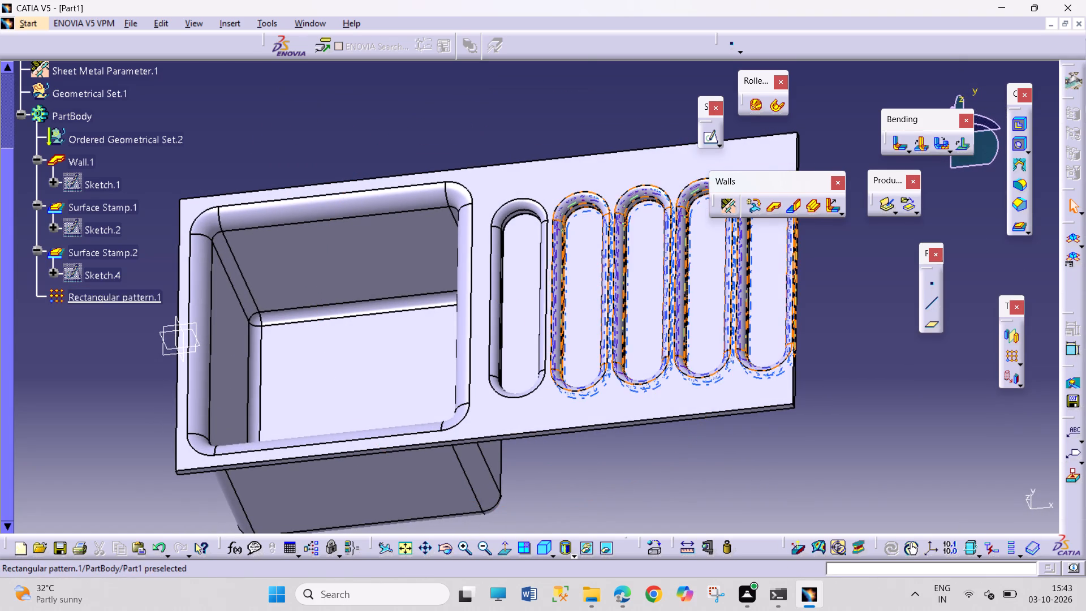
pyautogui.doubleClick(94, 291)
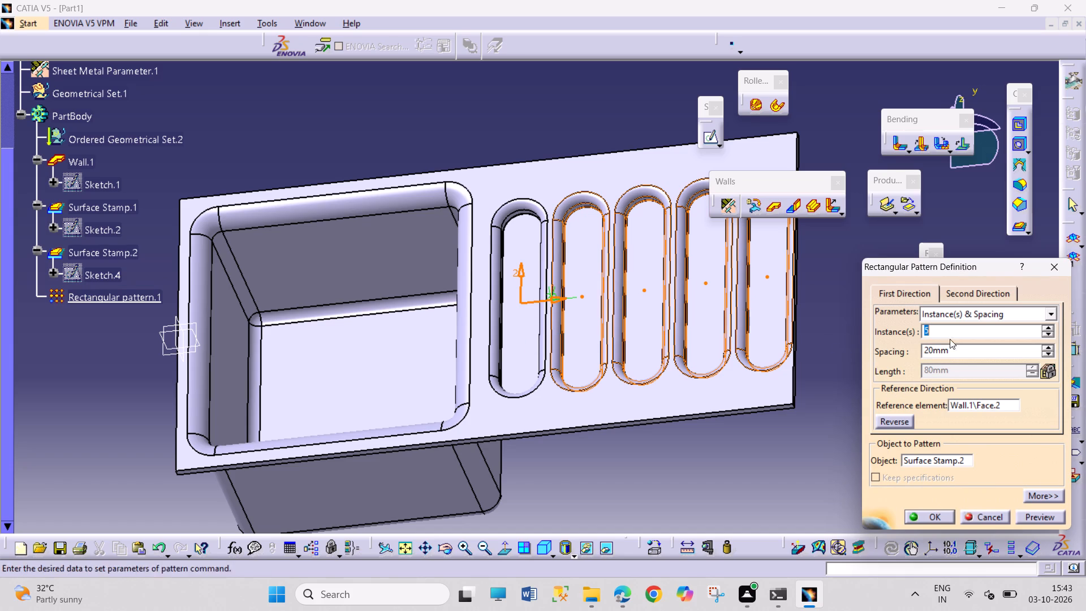
pyautogui.click(1059, 268)
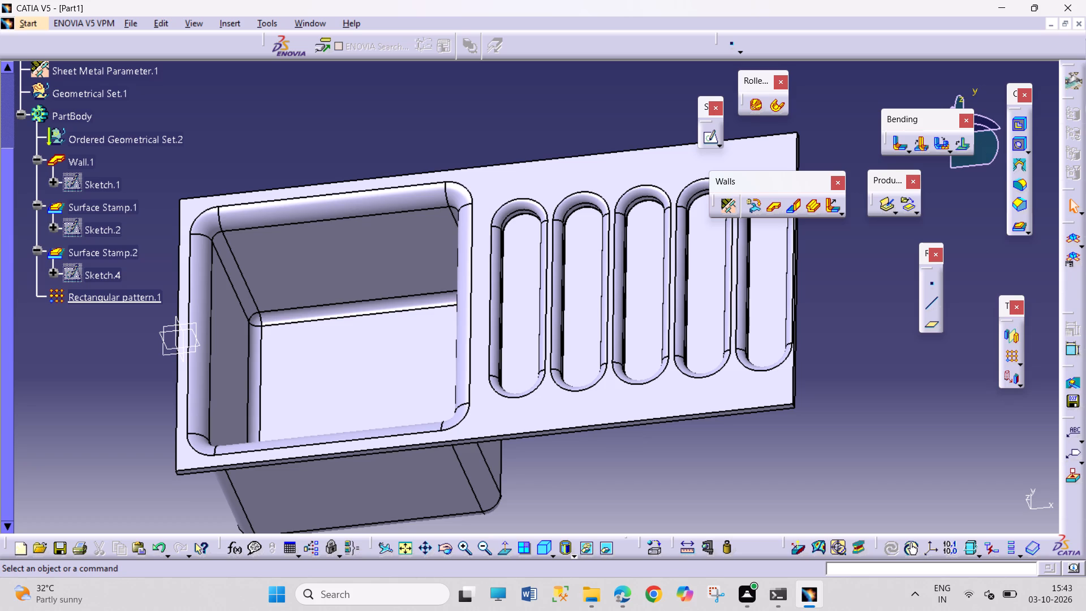
# On the basin's bottom face, sketch a circle about 14 mm in diameter, centred on the horizontal axis near the basin's middle.
pyautogui.click(364, 352)
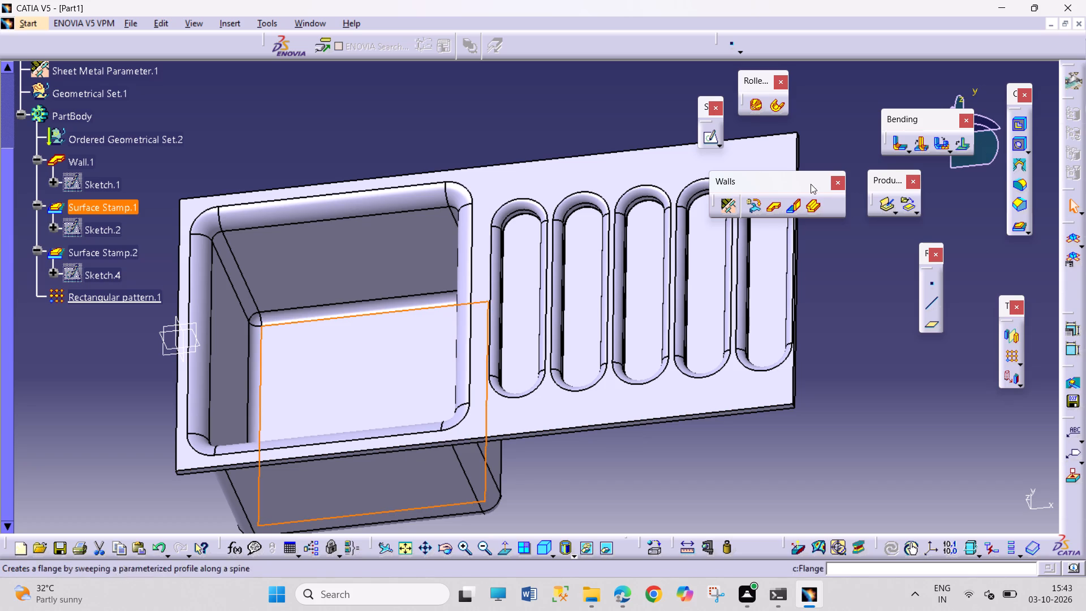
pyautogui.click(706, 137)
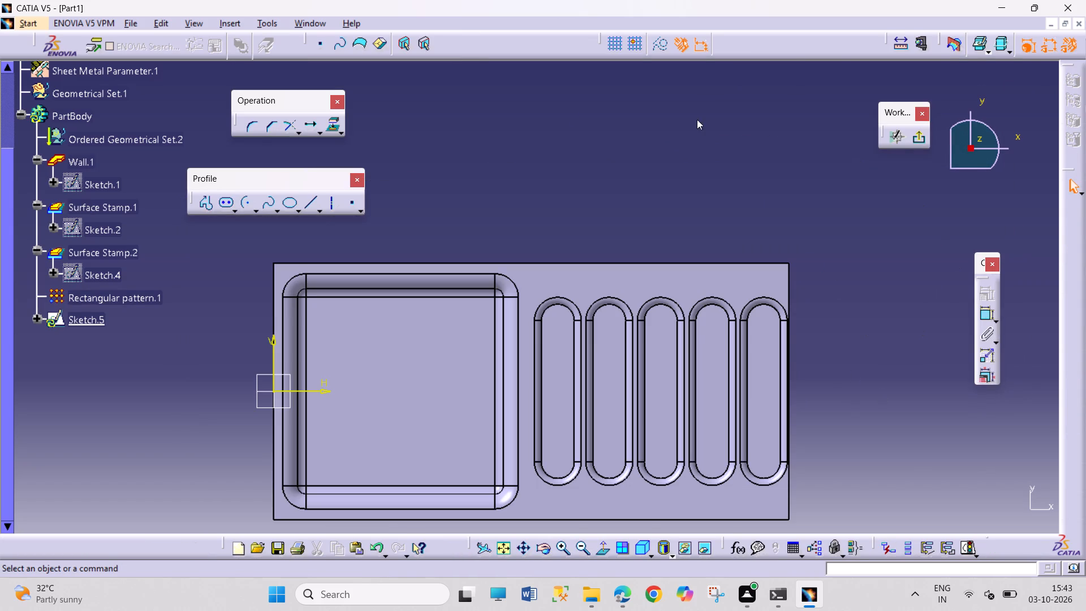
pyautogui.click(253, 211)
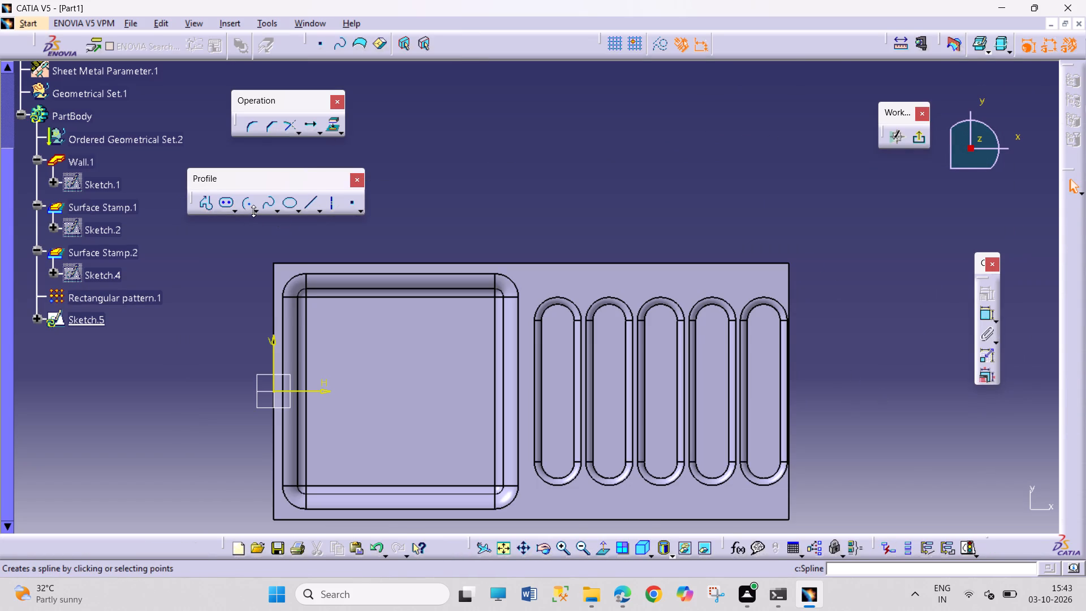
pyautogui.click(273, 220)
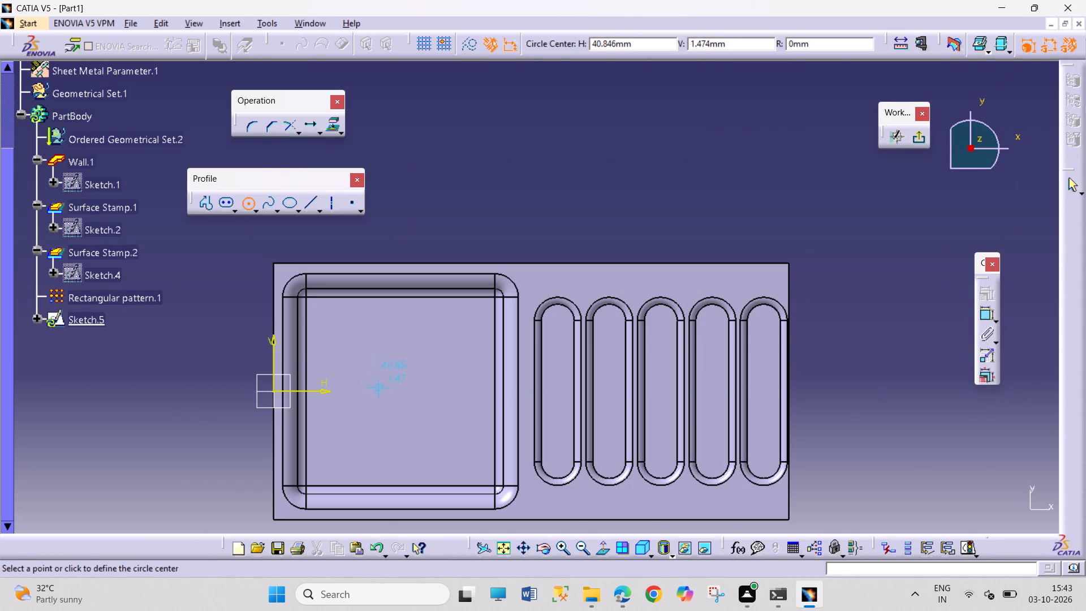
pyautogui.click(398, 392)
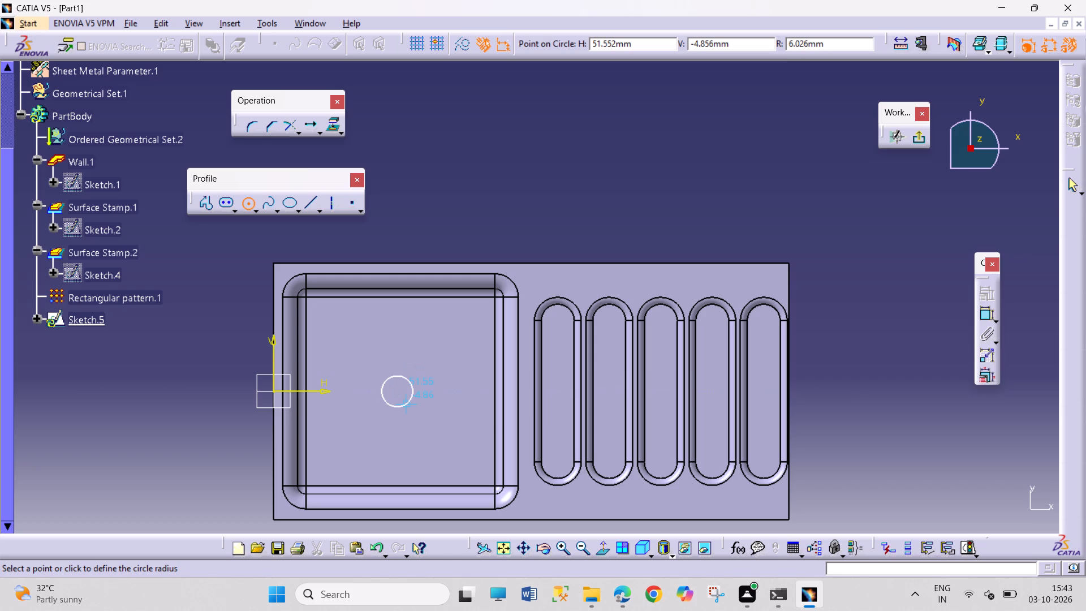
pyautogui.click(408, 407)
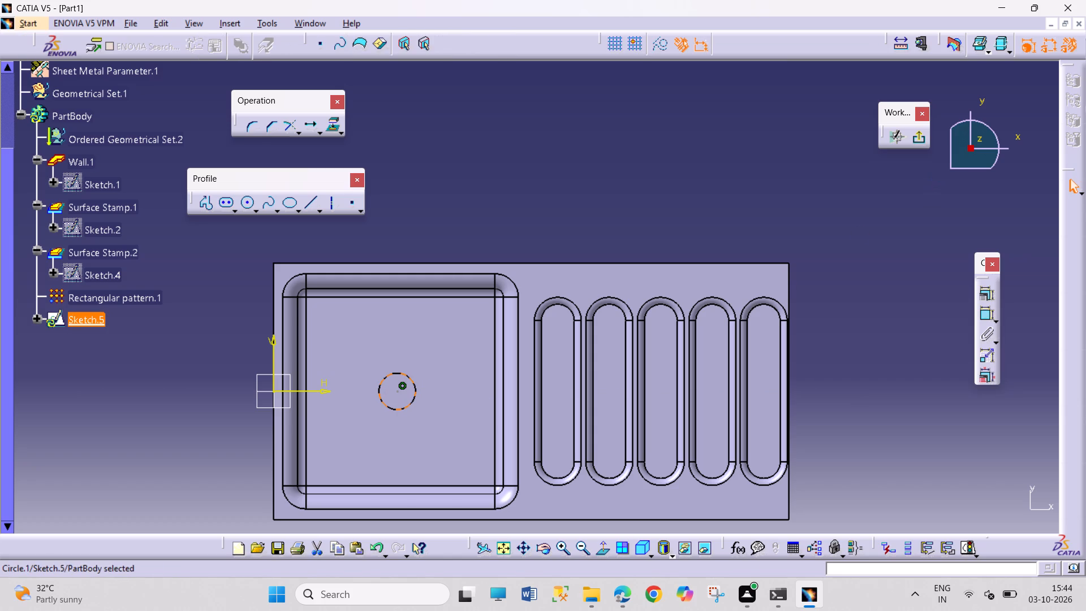
# Constrain the circle's diameter to 15 mm and exit the sketch.
pyautogui.click(984, 320)
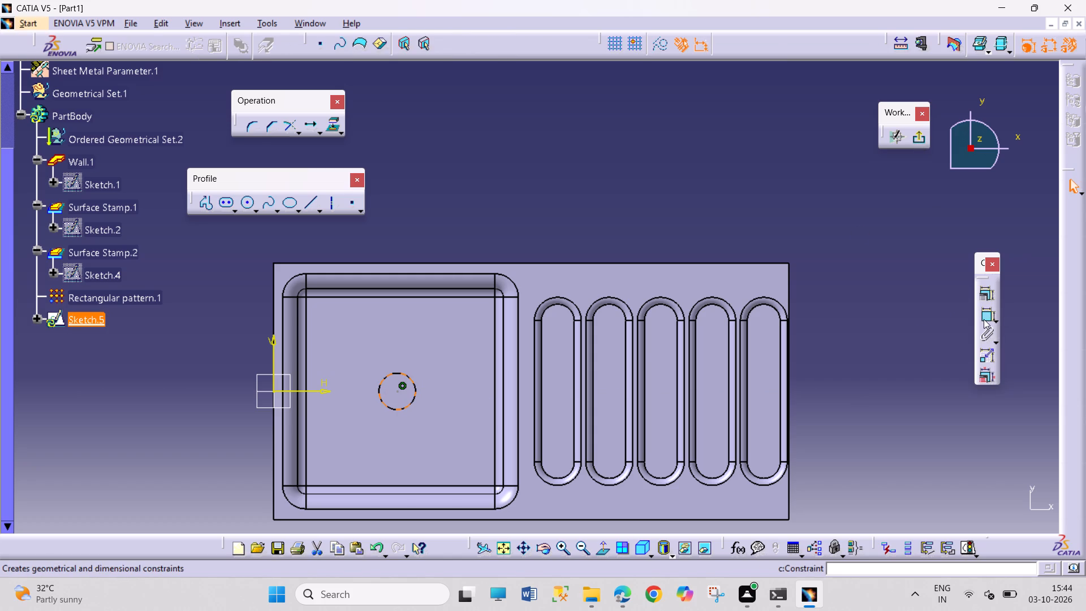
pyautogui.click(451, 210)
pyautogui.doubleClick(454, 212)
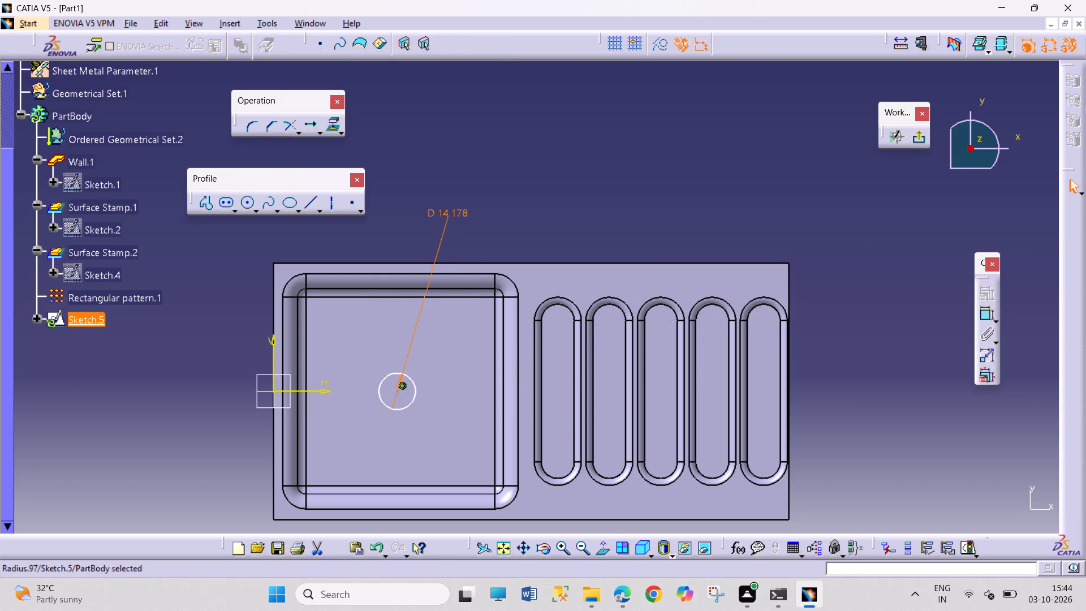
pyautogui.write('15')
pyautogui.press('Return')
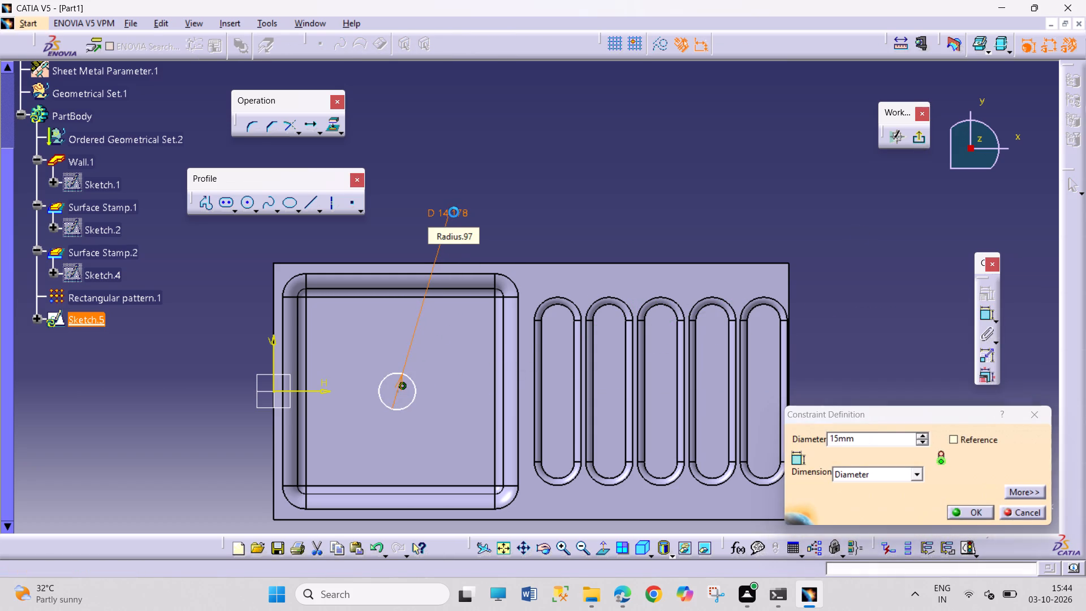
pyautogui.click(917, 138)
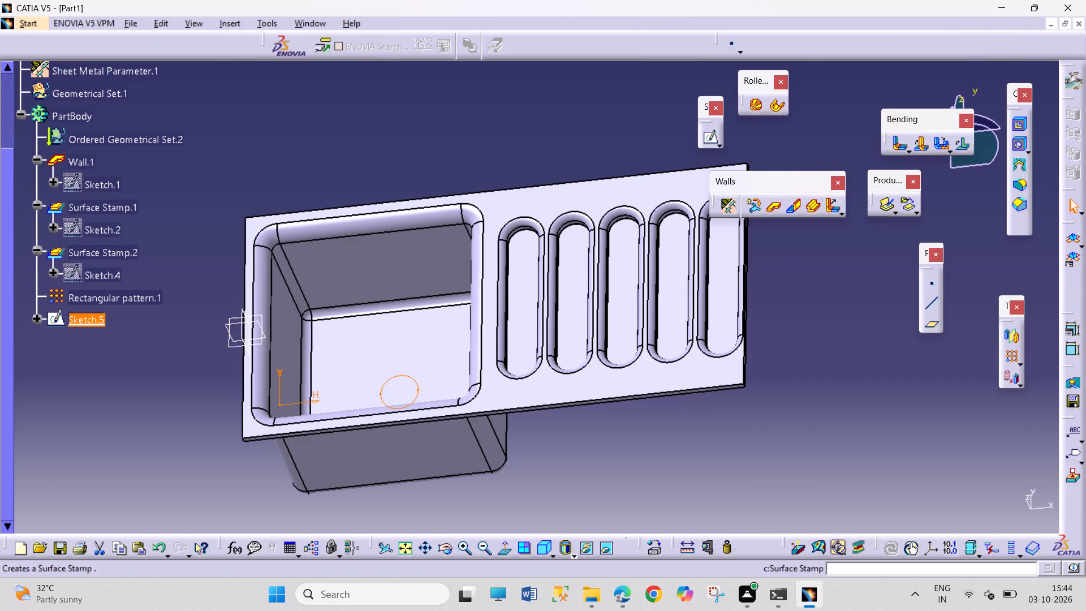
# Create a surface stamp in the basin floor from the circle sketch, with 90° angle, 5 mm height and 0.1 mm radii R1 and R2.
pyautogui.click(1015, 226)
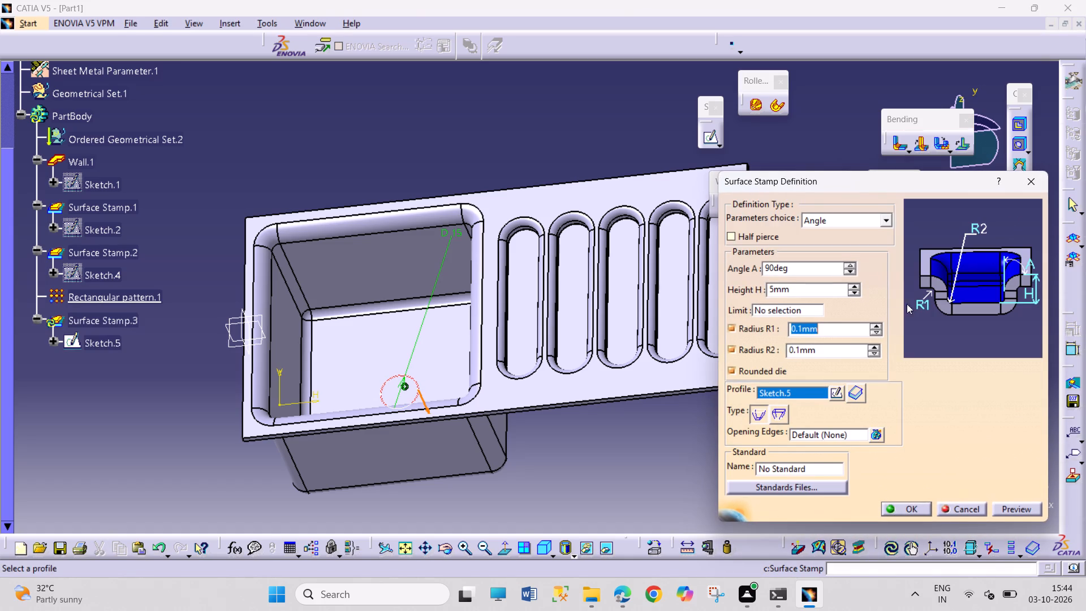
pyautogui.click(911, 510)
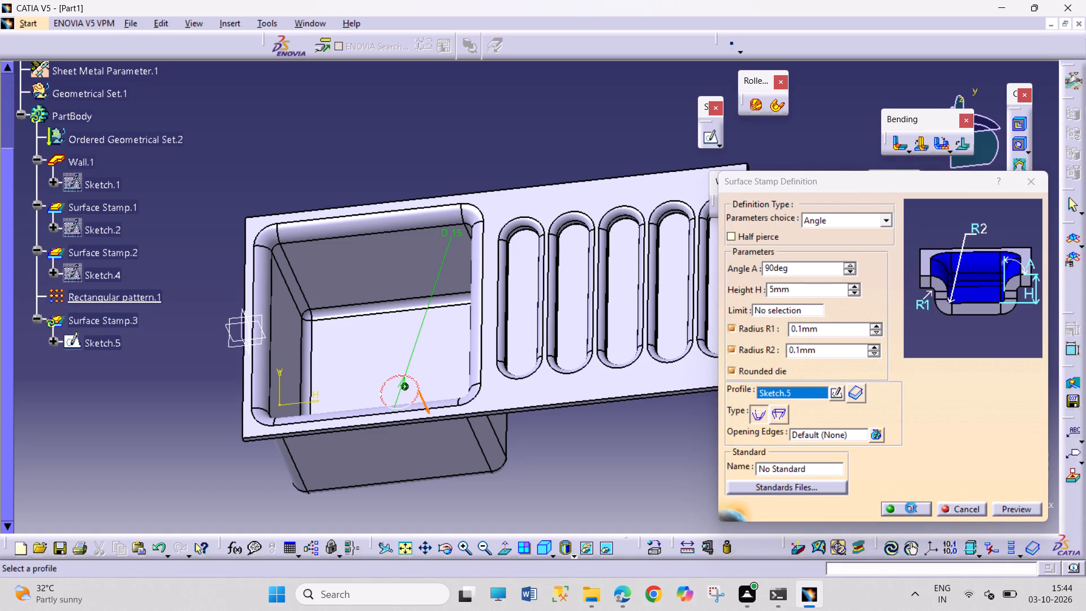
pyautogui.click(704, 465)
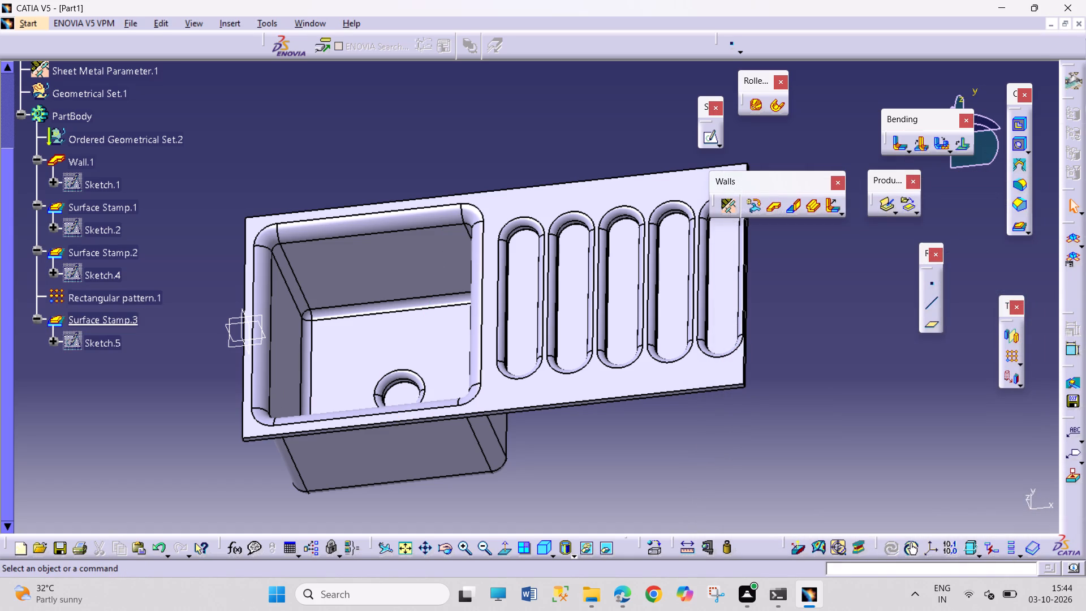
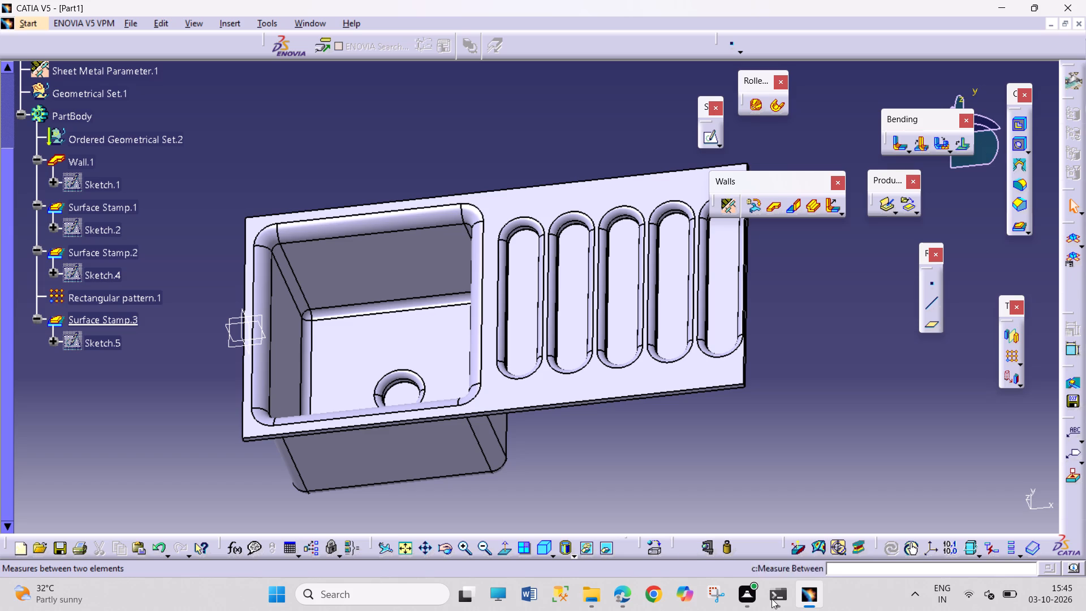
# Move the floating Walls palette away from the drainboard slots so it no longer covers the model.
pyautogui.moveTo(766, 177); pyautogui.dragTo(696, 128)
pyautogui.moveTo(687, 141); pyautogui.dragTo(663, 123)
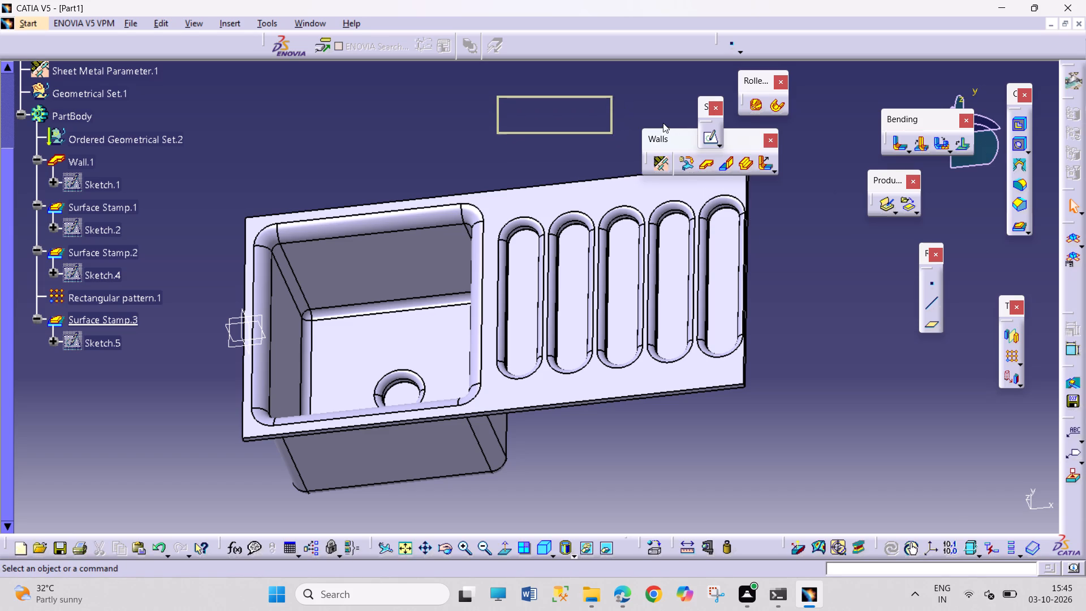
pyautogui.moveTo(663, 123); pyautogui.dragTo(607, 104)
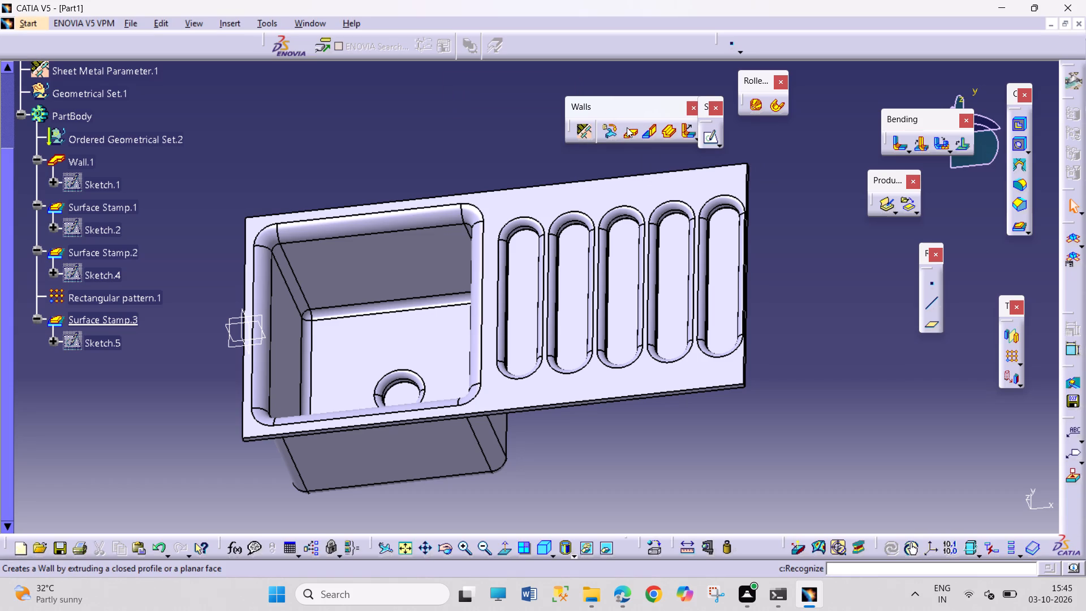
pyautogui.moveTo(626, 107); pyautogui.dragTo(566, 108)
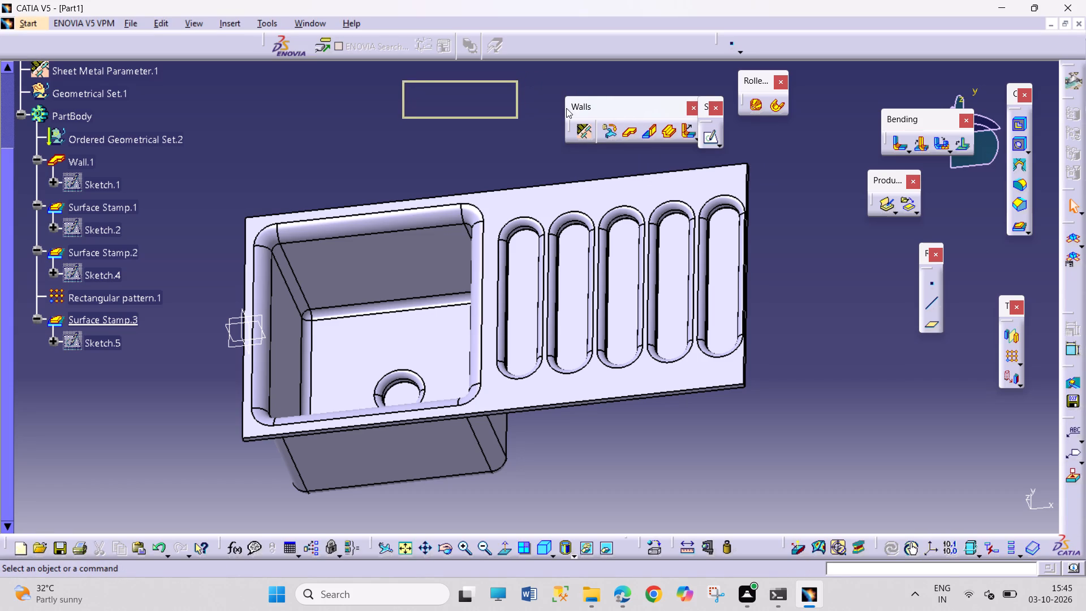
pyautogui.moveTo(566, 108); pyautogui.dragTo(559, 110)
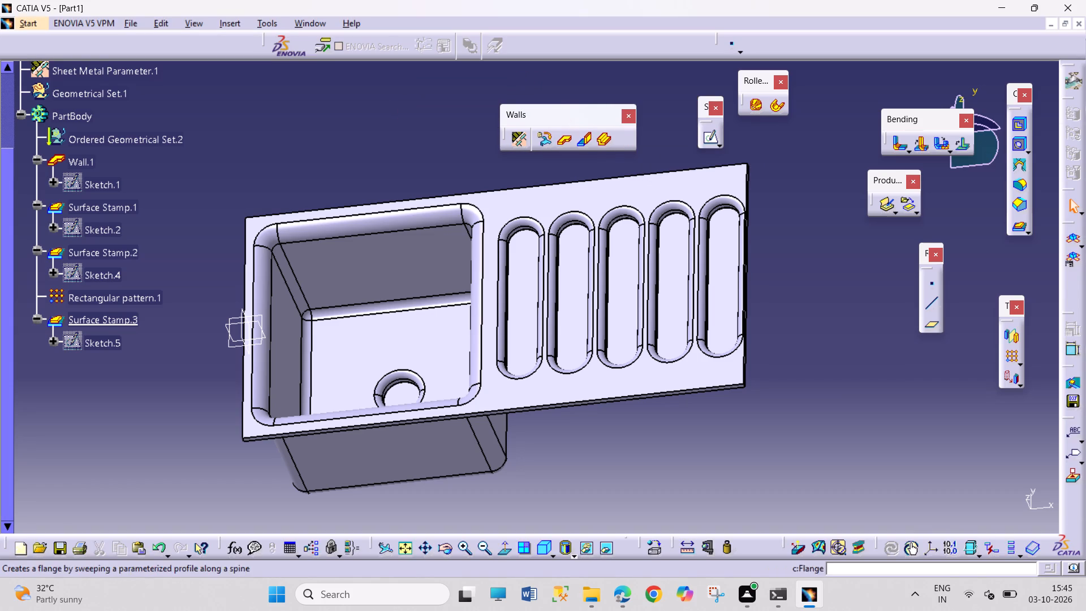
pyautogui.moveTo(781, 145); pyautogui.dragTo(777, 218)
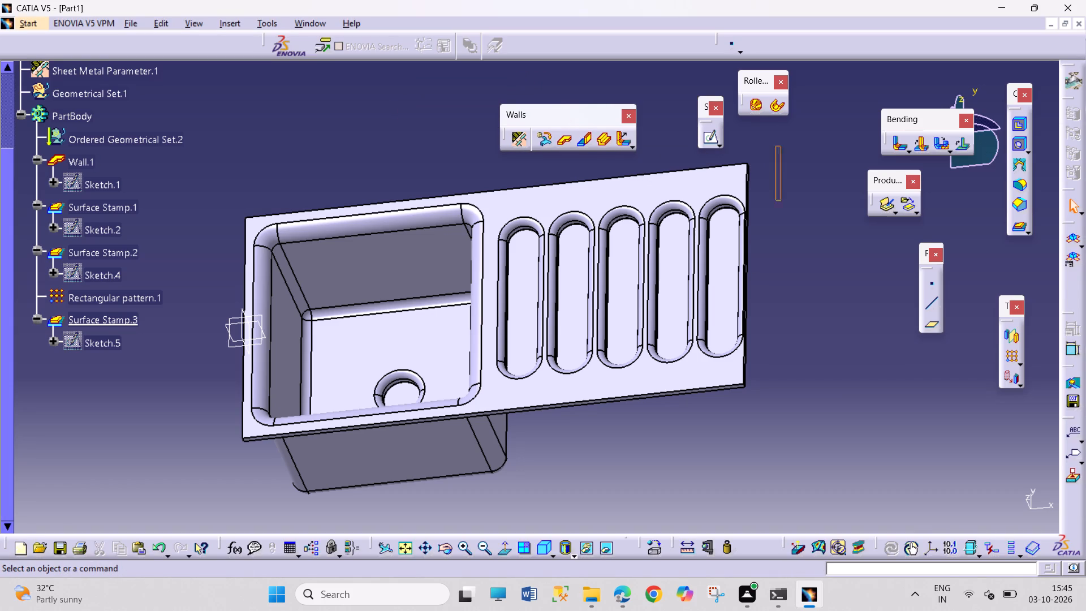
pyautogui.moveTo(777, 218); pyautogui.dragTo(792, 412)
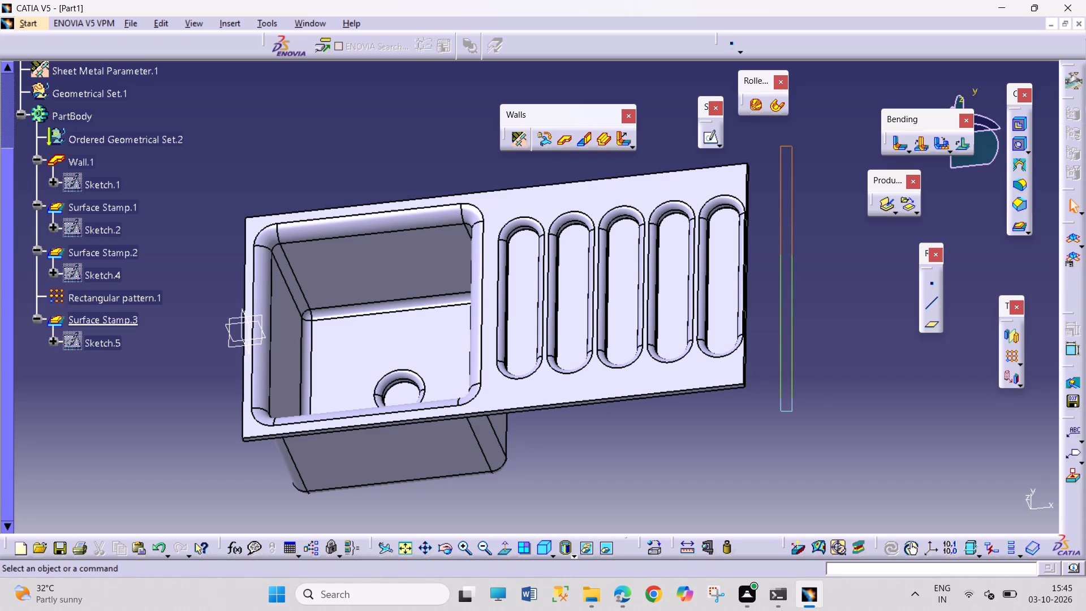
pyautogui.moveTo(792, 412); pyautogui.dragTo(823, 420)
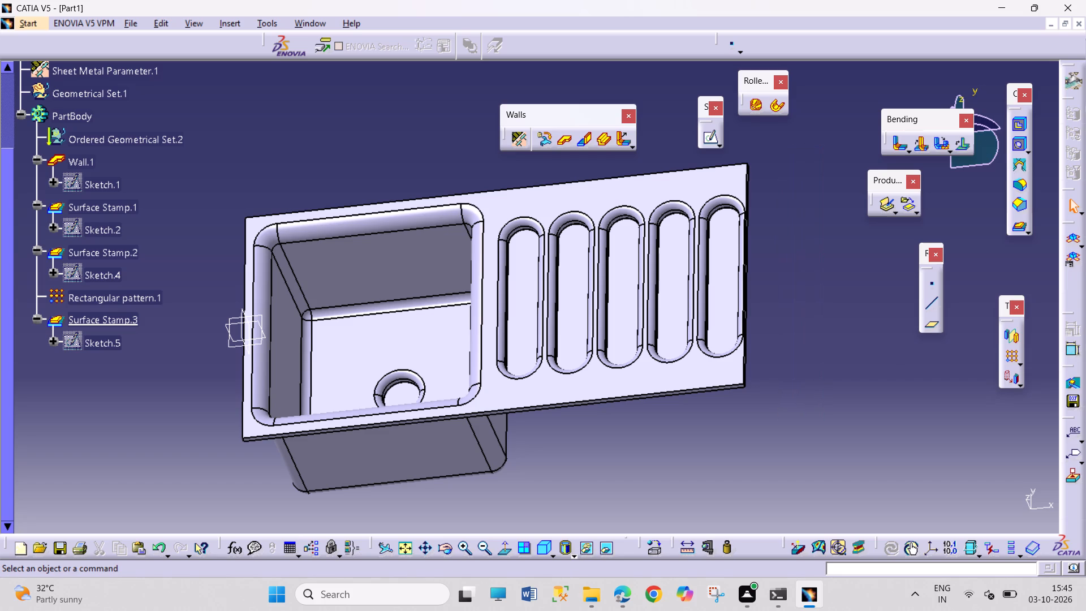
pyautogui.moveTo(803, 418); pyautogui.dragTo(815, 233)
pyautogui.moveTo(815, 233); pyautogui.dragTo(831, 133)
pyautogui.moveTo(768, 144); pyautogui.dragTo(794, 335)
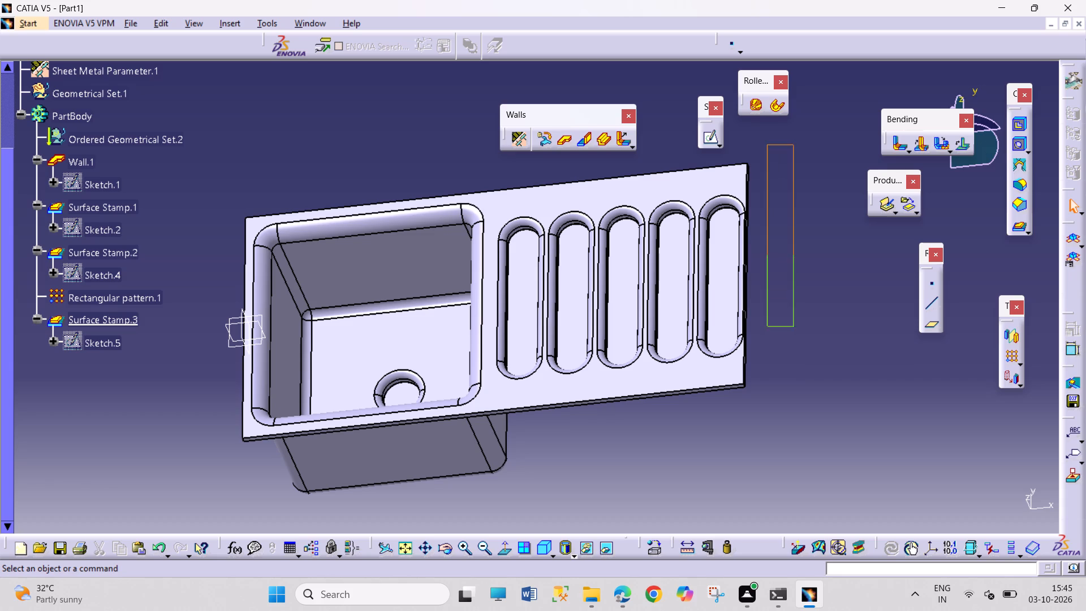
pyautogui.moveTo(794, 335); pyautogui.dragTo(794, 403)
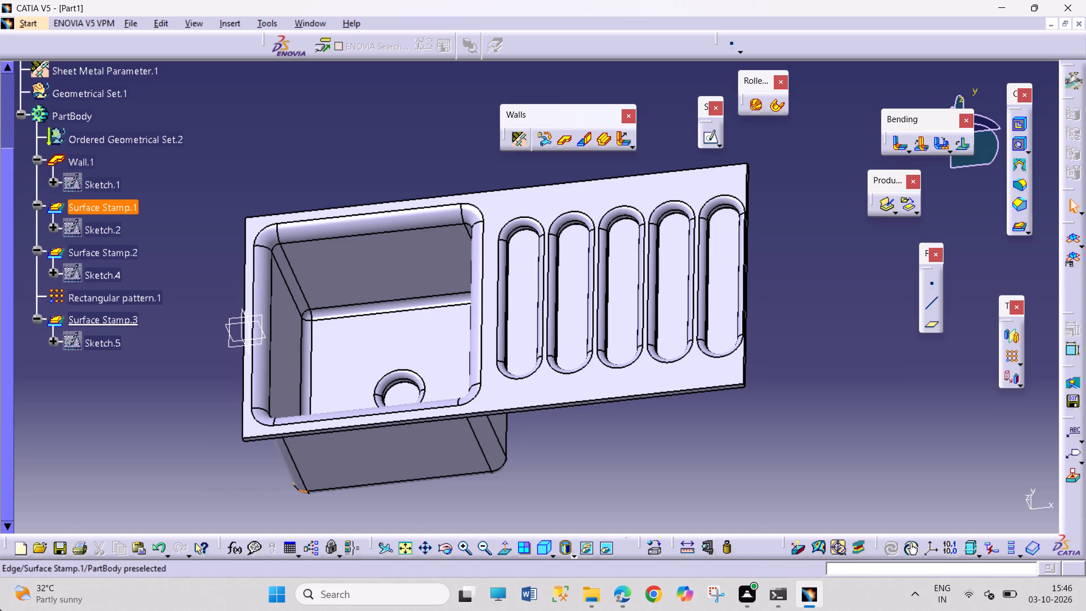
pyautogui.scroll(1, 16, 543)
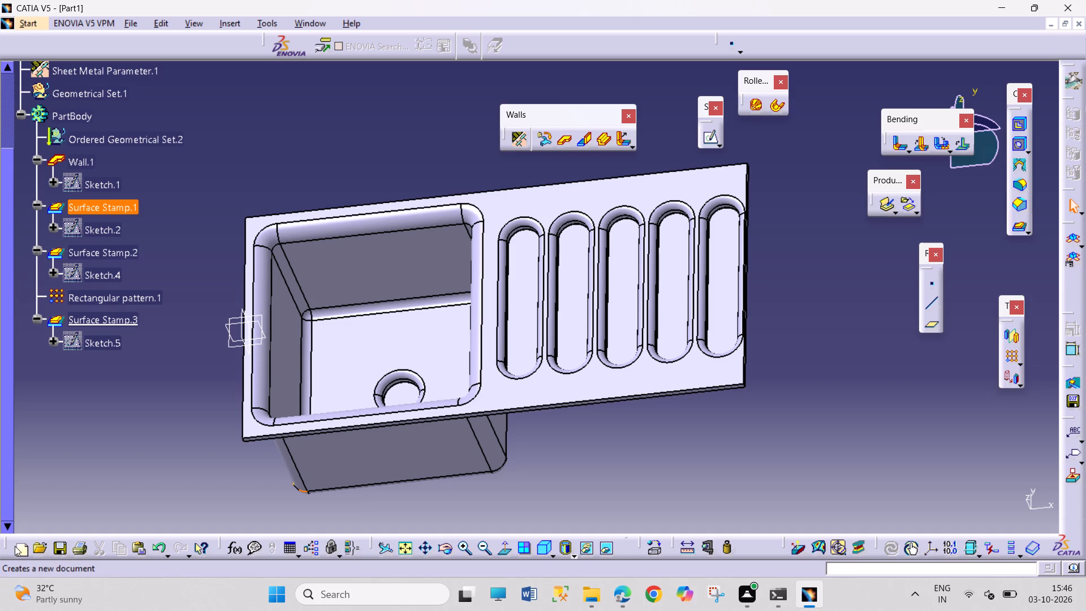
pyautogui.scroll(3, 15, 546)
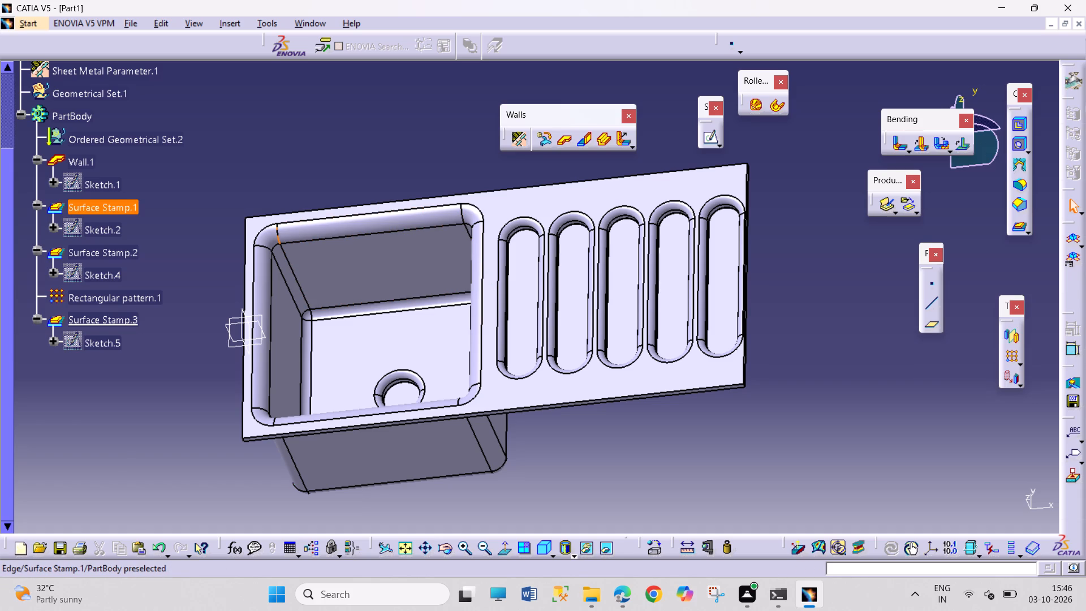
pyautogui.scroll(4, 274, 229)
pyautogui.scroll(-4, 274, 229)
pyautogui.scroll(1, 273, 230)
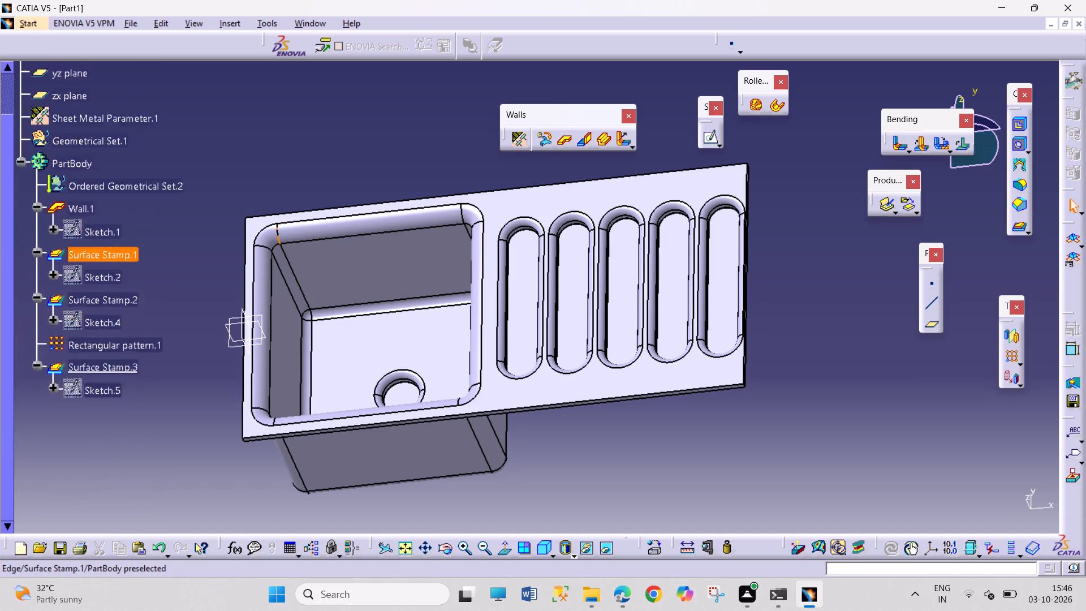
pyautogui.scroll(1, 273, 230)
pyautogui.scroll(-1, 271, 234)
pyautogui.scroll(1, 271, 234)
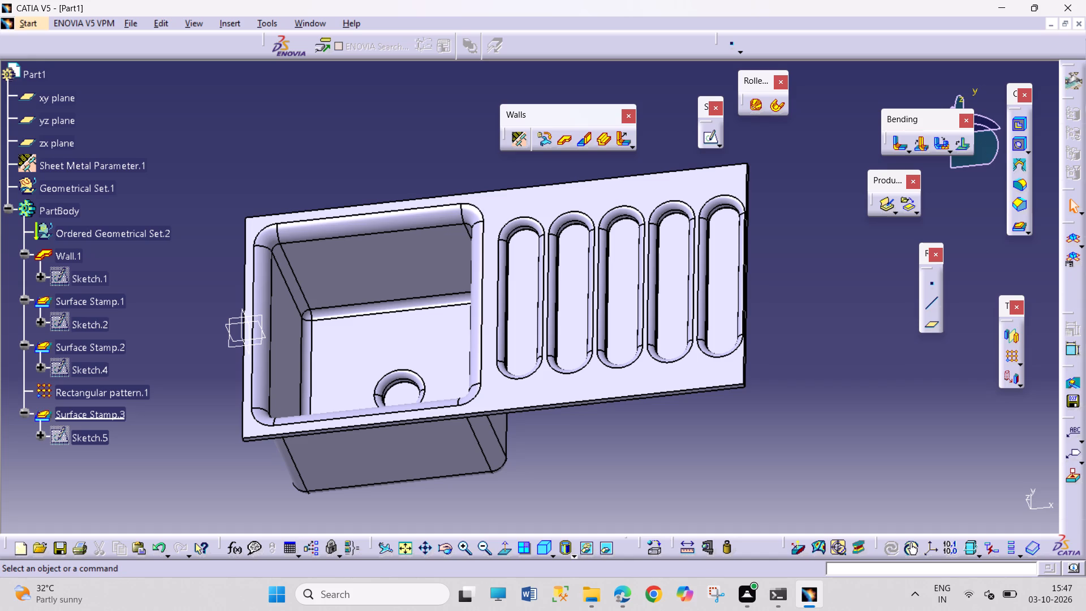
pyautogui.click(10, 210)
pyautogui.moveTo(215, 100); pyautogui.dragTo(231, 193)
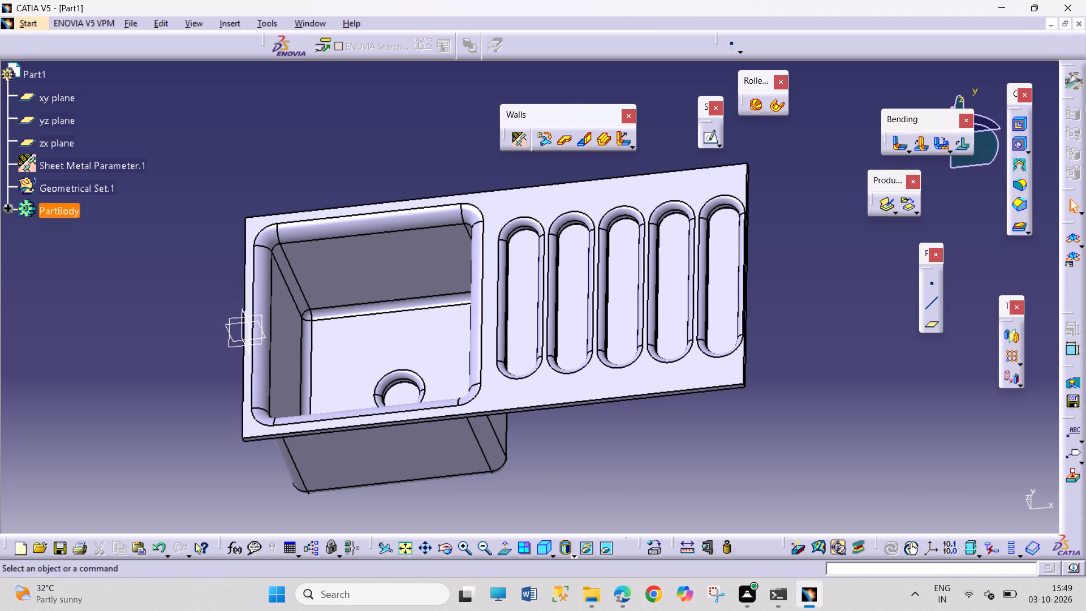
# Examine the sink from its underside and from above, and check it against the Exercise 4 reference drawing.
pyautogui.click(446, 543)
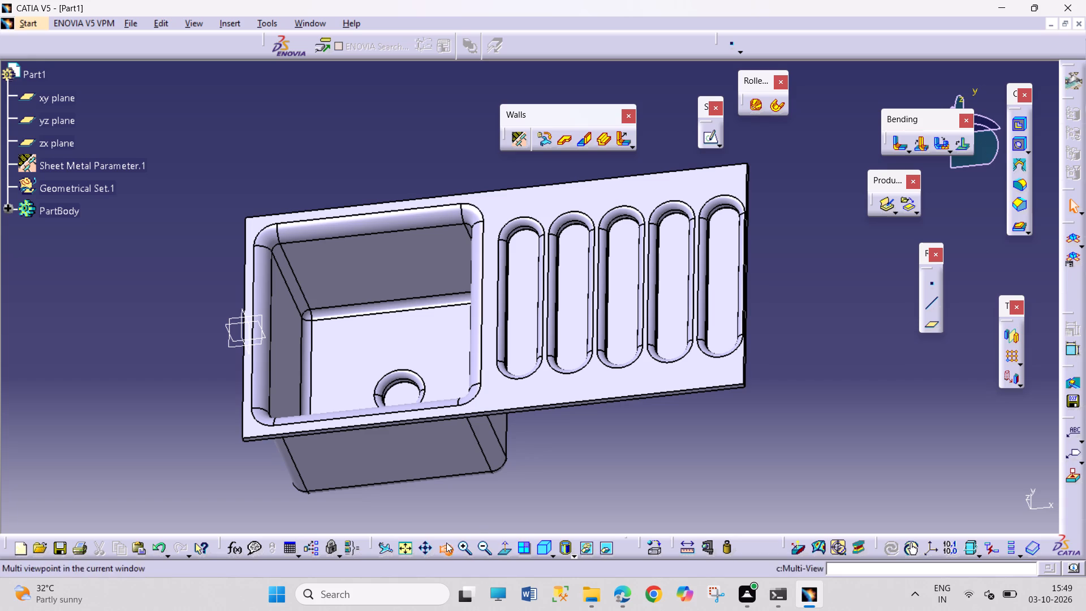
pyautogui.moveTo(568, 457); pyautogui.dragTo(406, 242)
pyautogui.moveTo(402, 236); pyautogui.dragTo(399, 223)
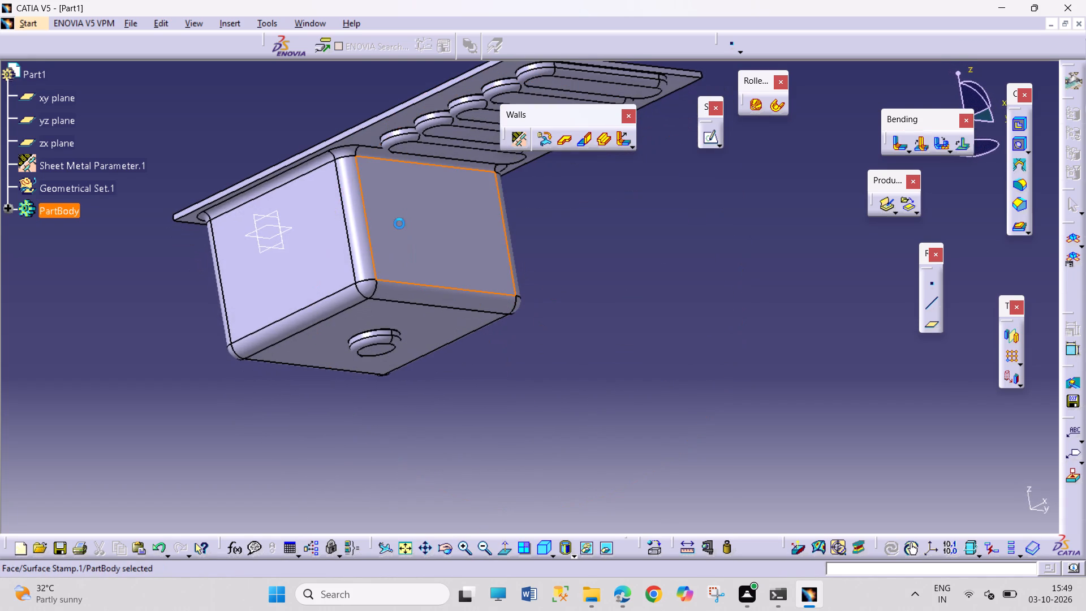
pyautogui.moveTo(399, 223); pyautogui.dragTo(408, 230)
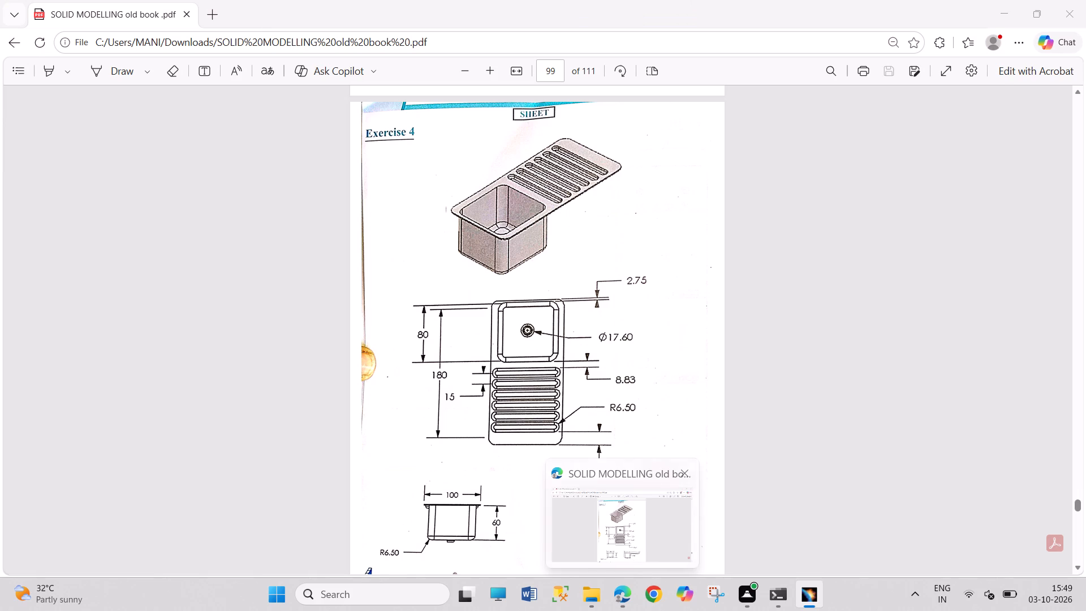
pyautogui.click(451, 542)
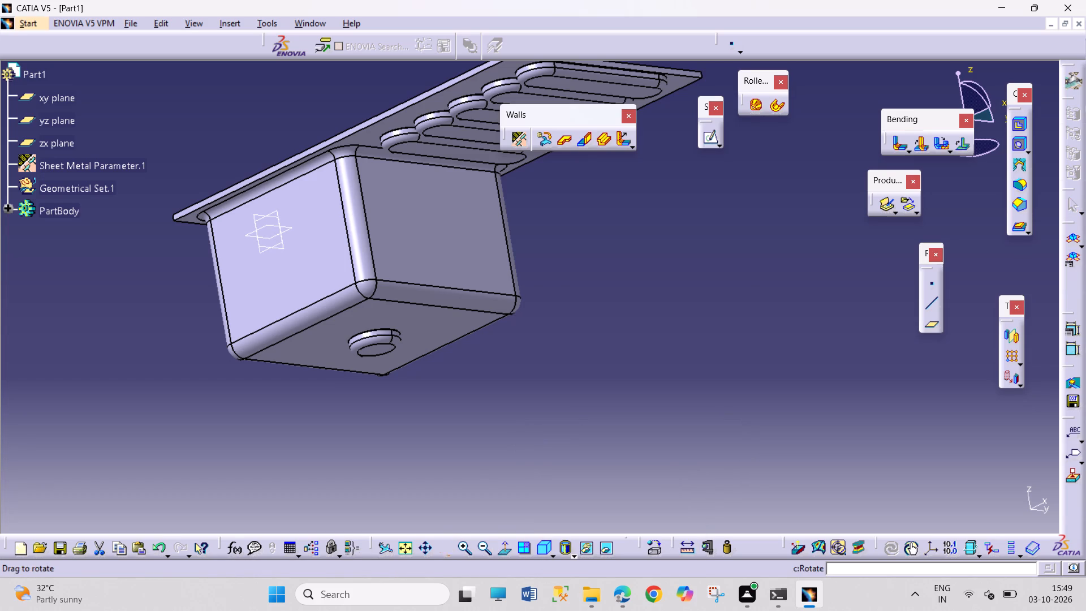
pyautogui.moveTo(585, 209); pyautogui.dragTo(673, 375)
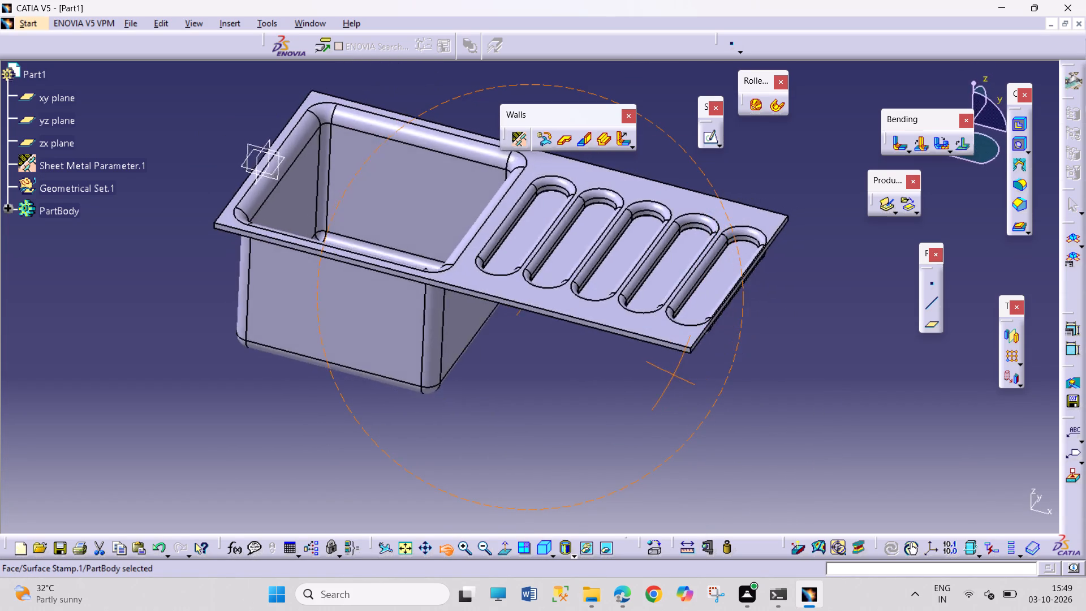
pyautogui.moveTo(673, 375); pyautogui.dragTo(717, 406)
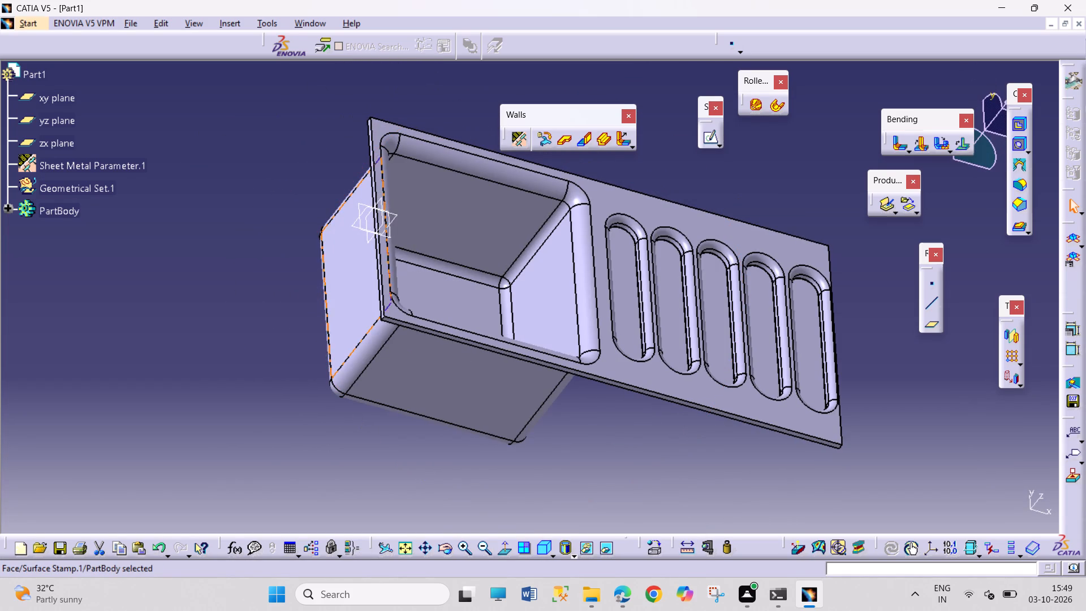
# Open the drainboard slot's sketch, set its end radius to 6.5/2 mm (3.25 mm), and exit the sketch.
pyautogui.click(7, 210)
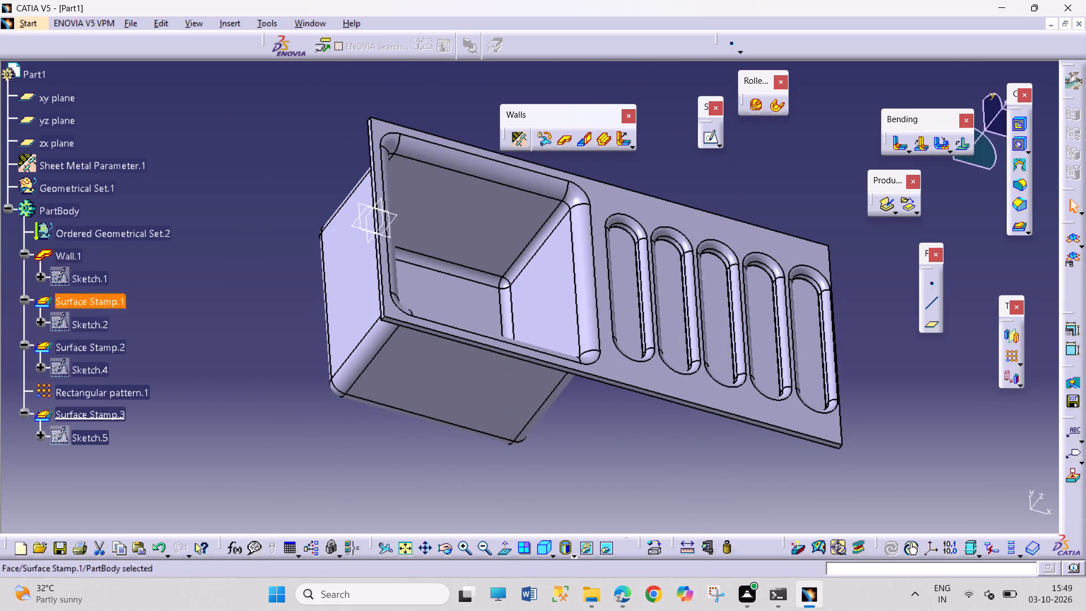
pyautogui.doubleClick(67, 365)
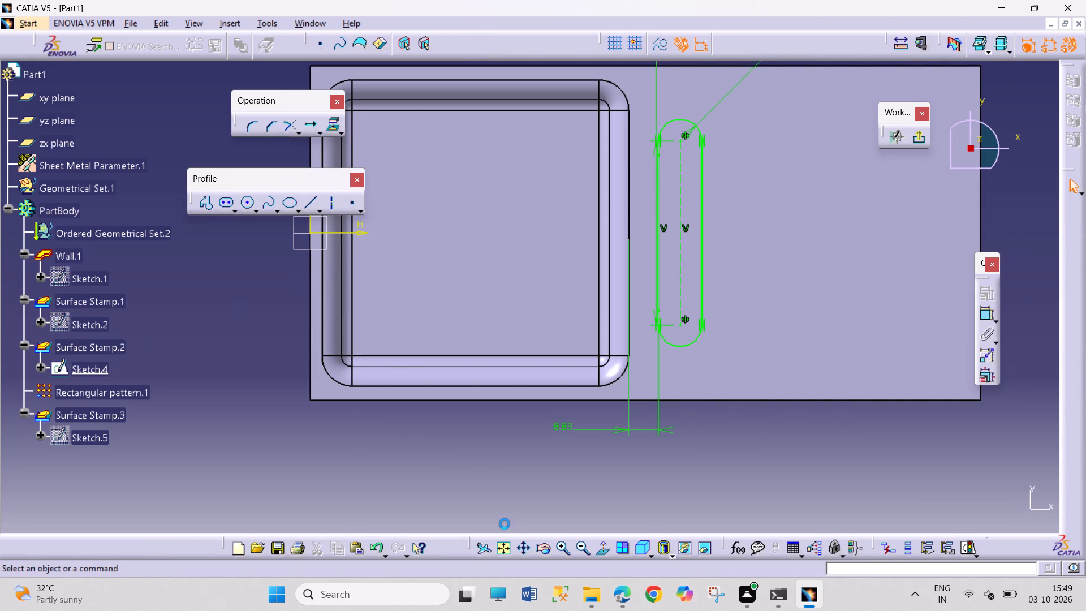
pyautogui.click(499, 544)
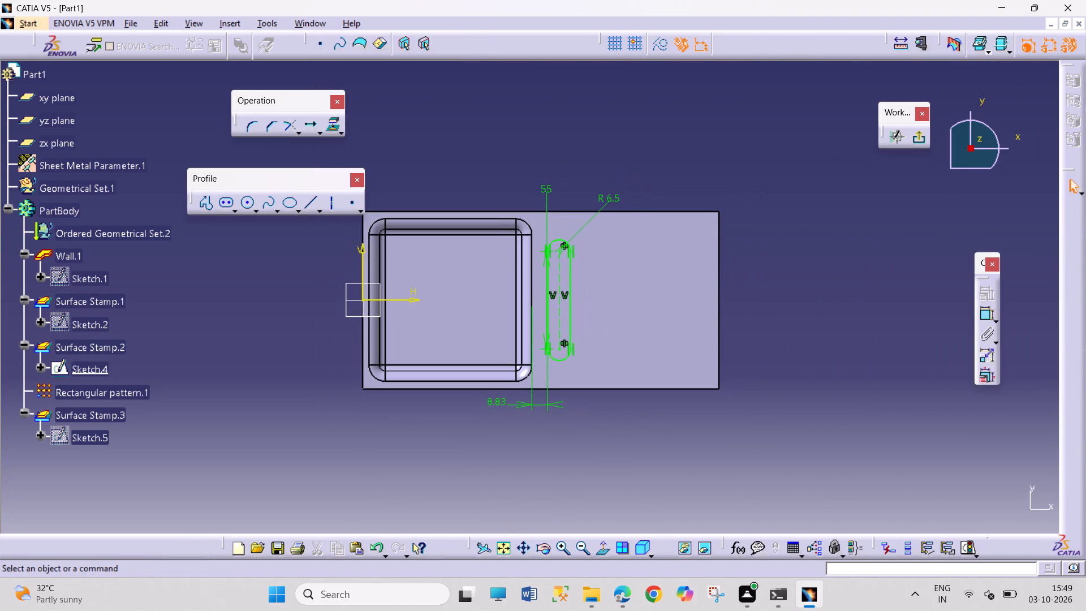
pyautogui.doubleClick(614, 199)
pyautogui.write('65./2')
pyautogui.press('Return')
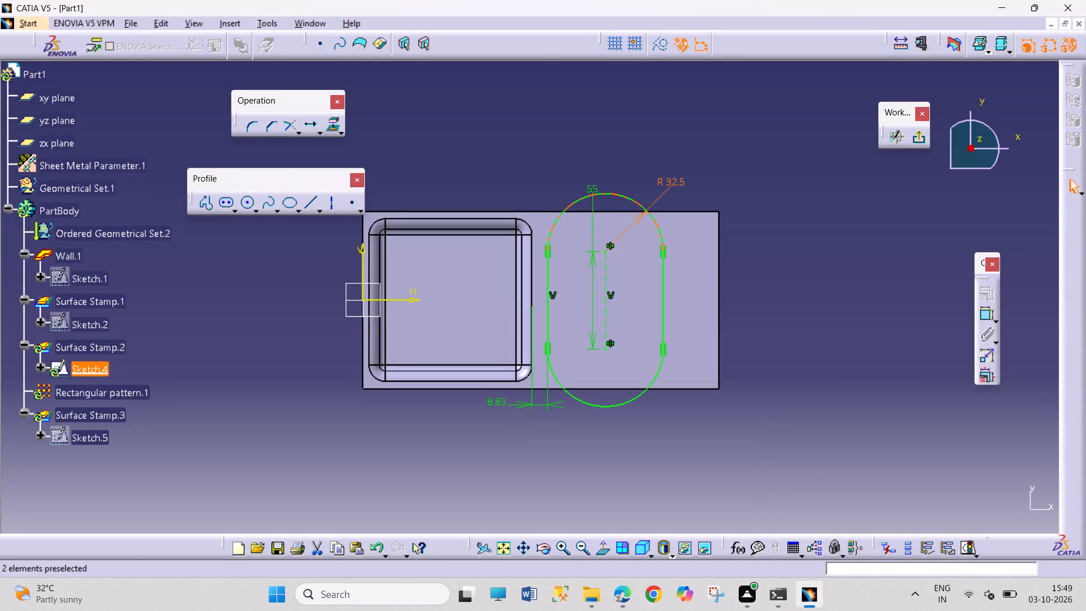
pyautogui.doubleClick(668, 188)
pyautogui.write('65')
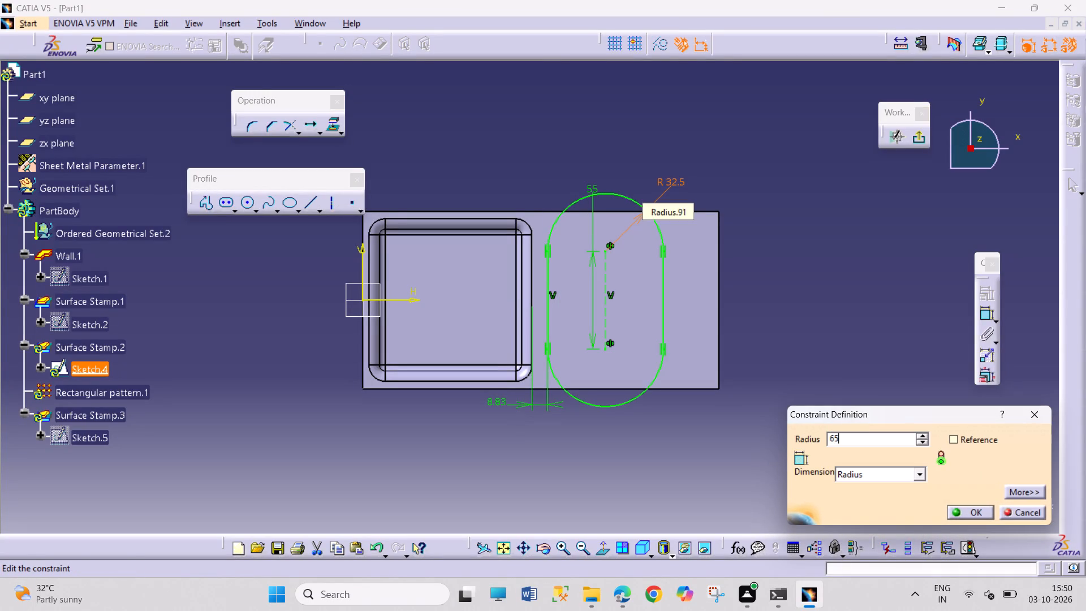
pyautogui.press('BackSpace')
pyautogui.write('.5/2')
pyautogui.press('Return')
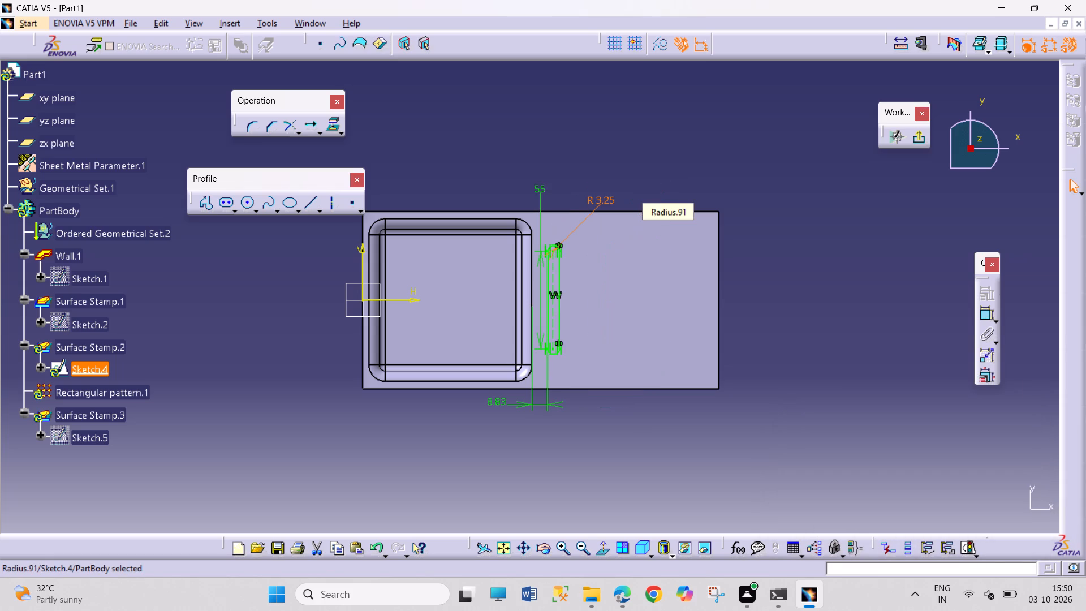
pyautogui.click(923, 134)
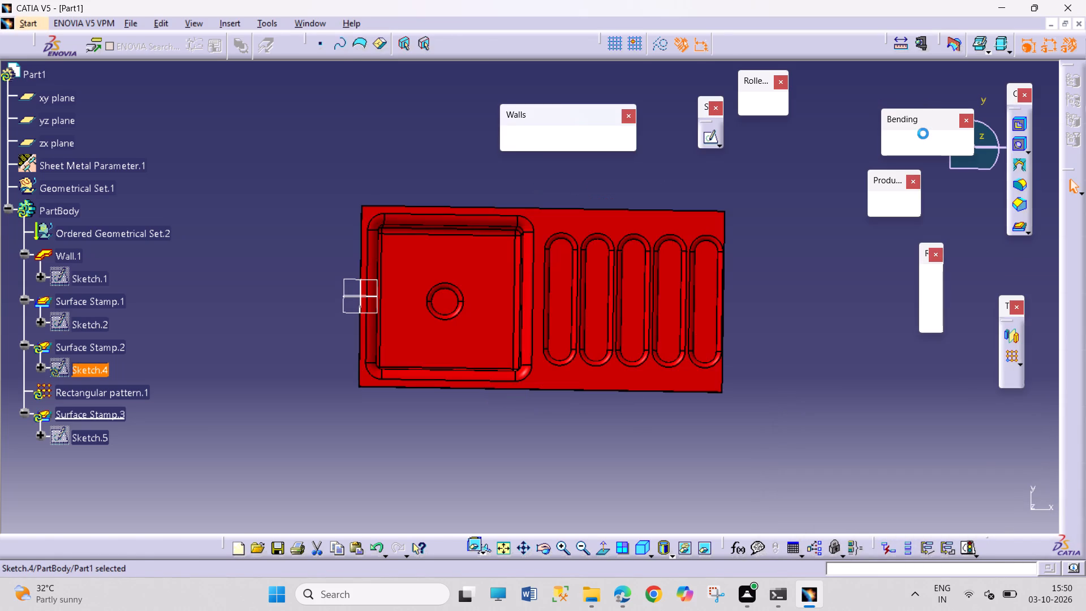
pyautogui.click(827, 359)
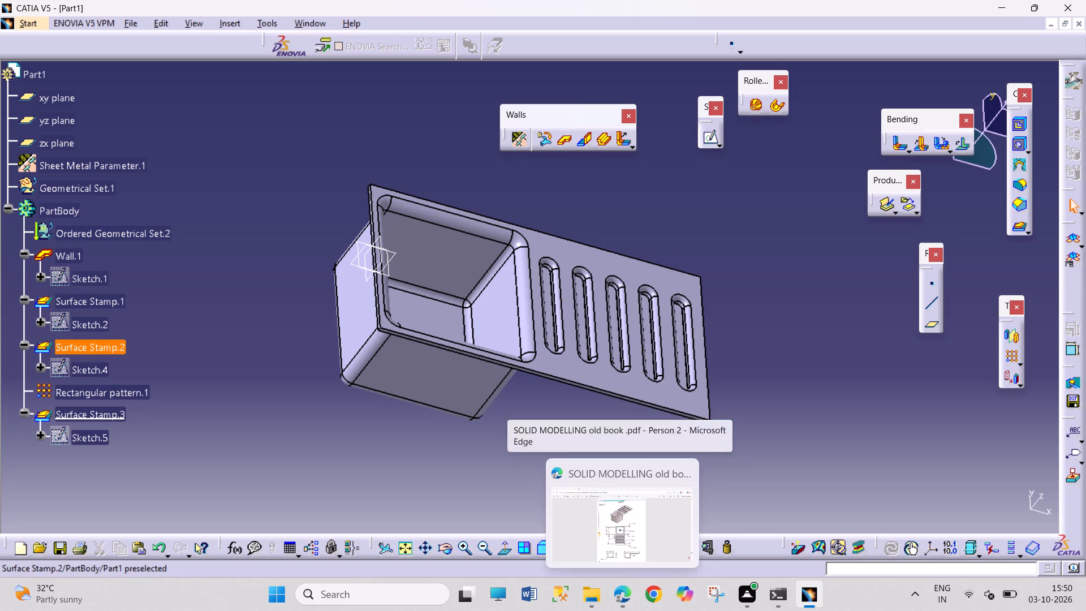
# Open the drainboard slot's sketch, set its end radius to 5 mm, and exit the sketch.
pyautogui.doubleClick(72, 369)
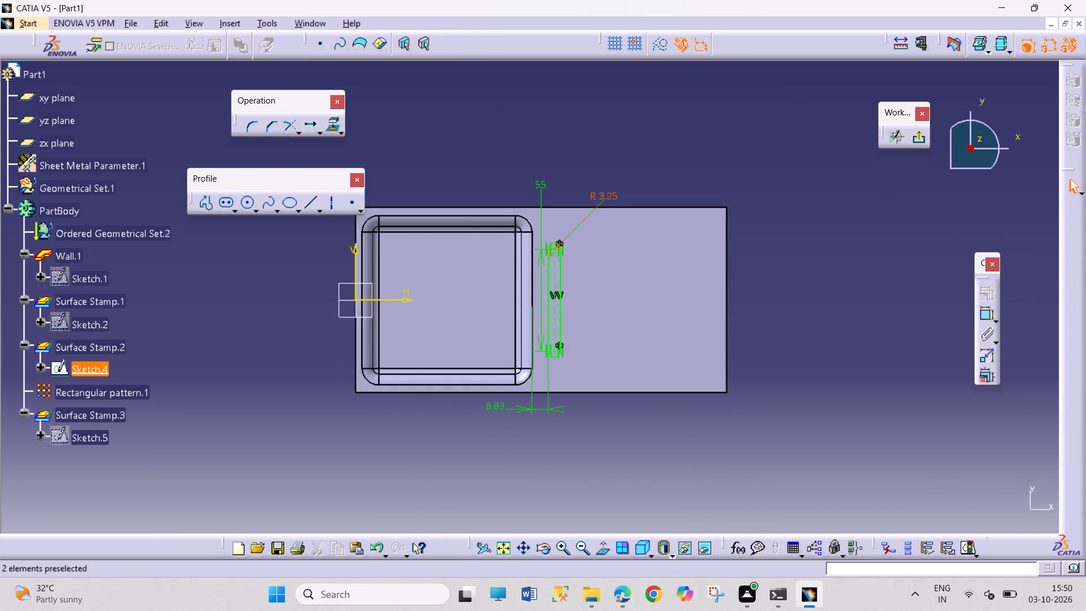
pyautogui.doubleClick(605, 190)
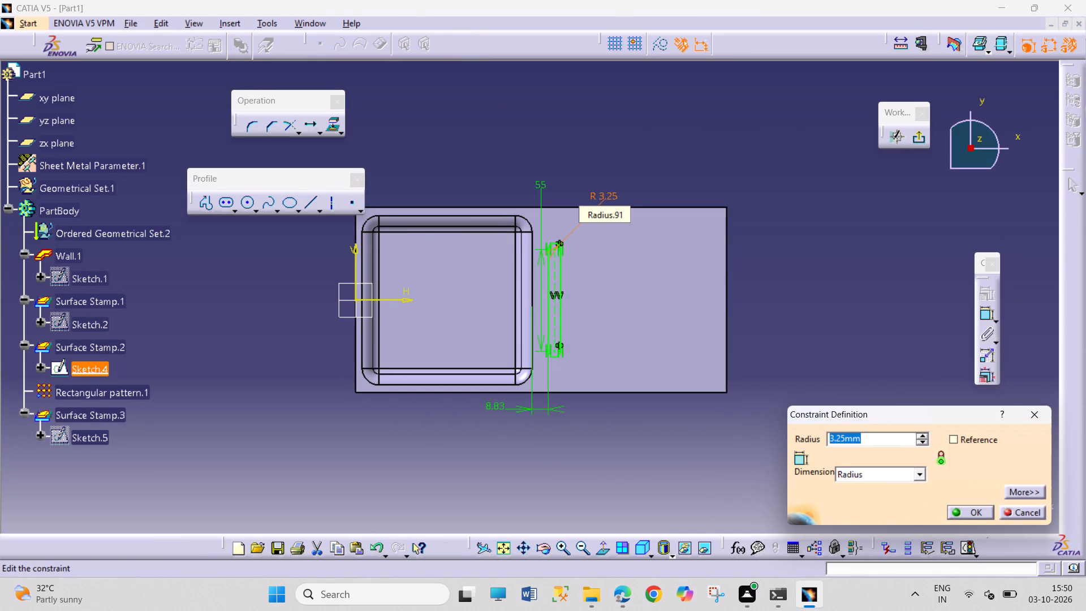
pyautogui.press('5')
pyautogui.press('Return')
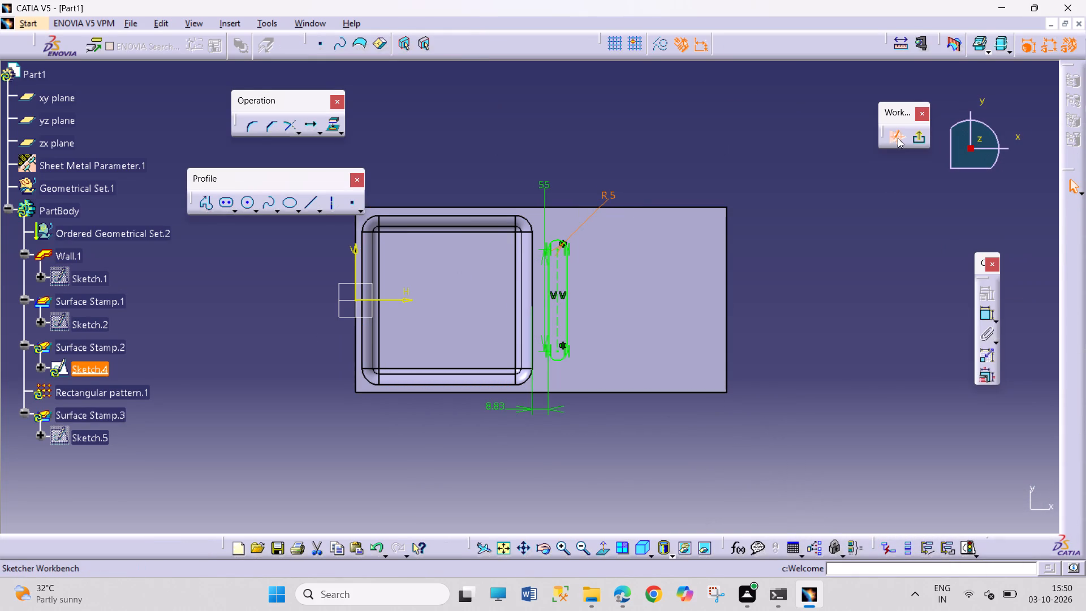
pyautogui.click(898, 137)
pyautogui.click(921, 138)
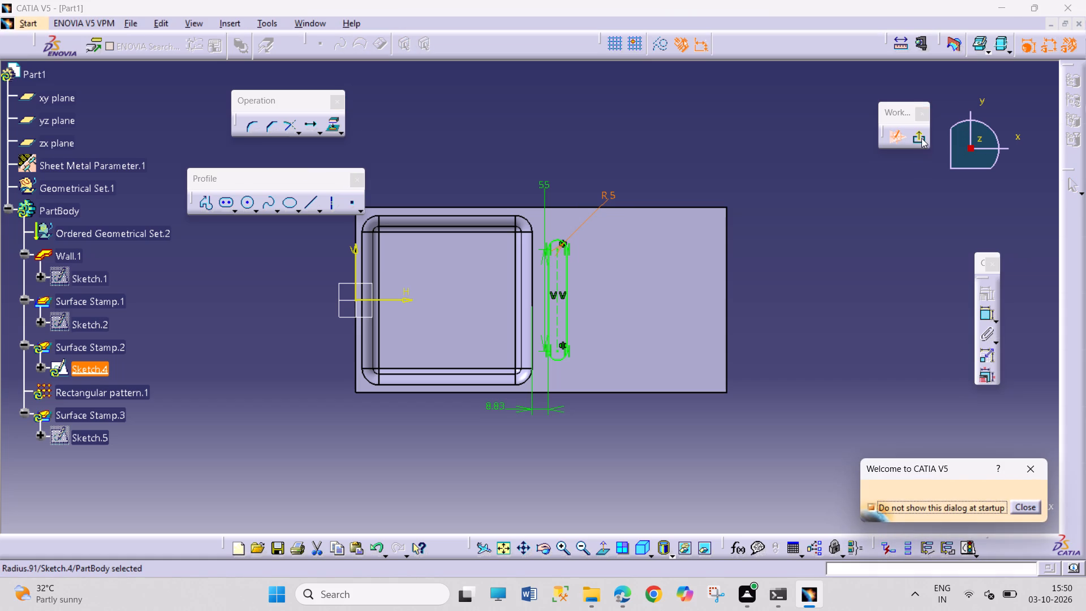
pyautogui.click(1026, 474)
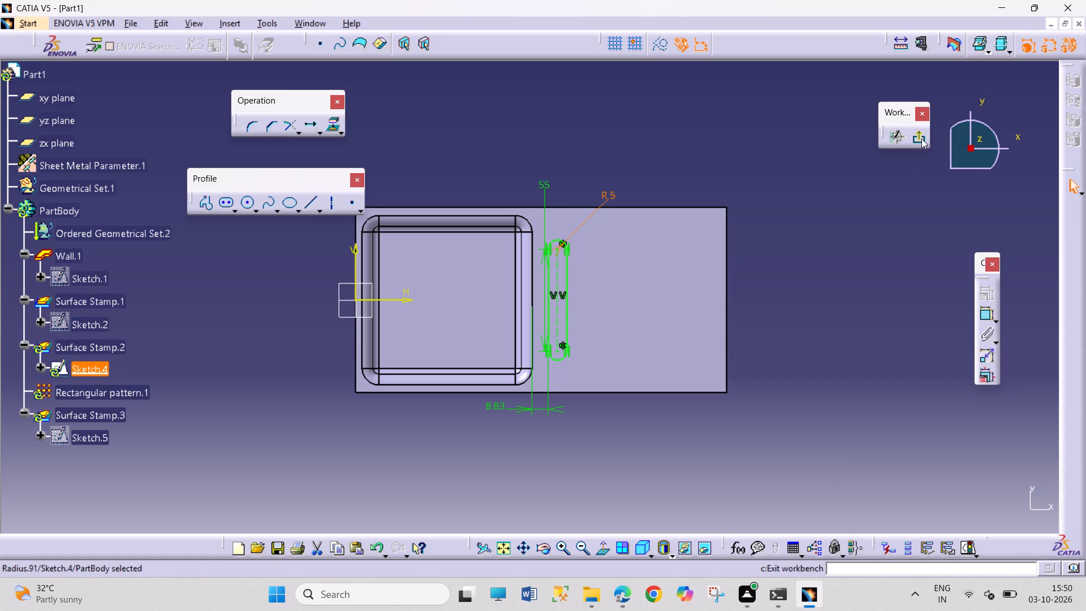
pyautogui.click(922, 138)
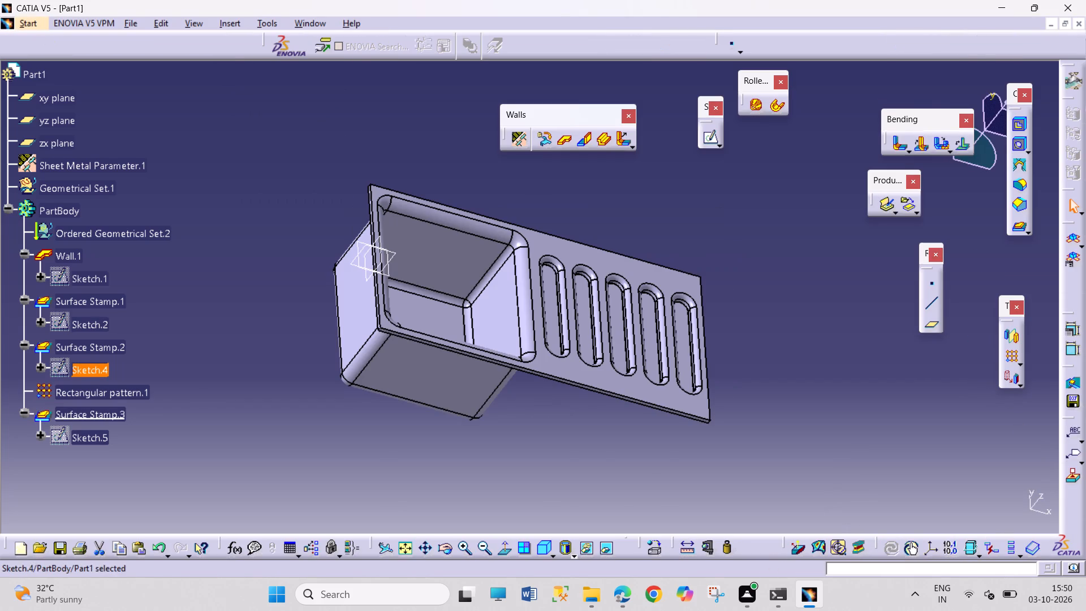
pyautogui.click(762, 347)
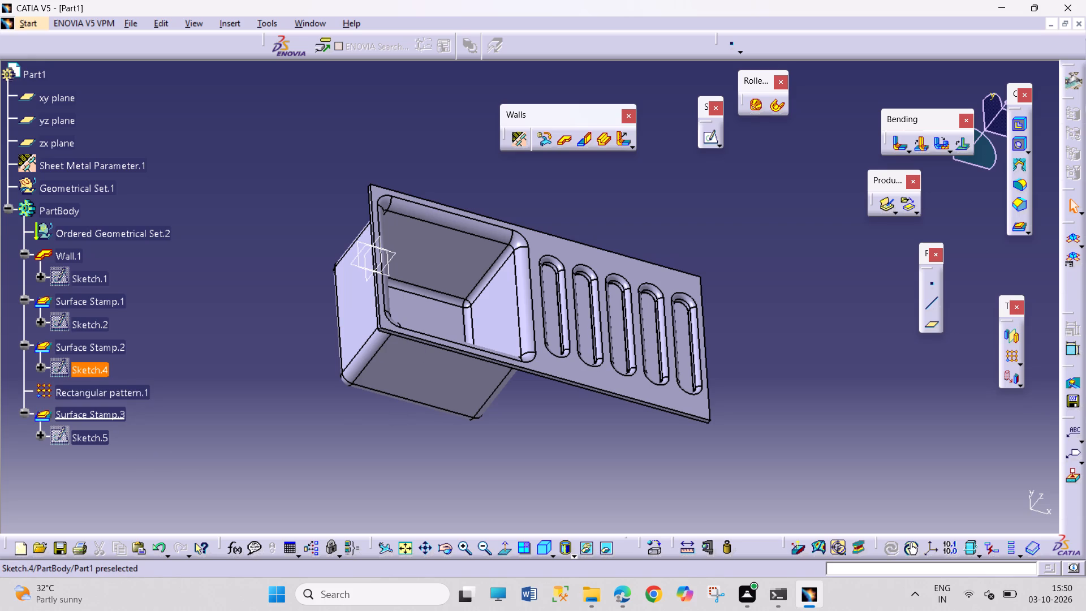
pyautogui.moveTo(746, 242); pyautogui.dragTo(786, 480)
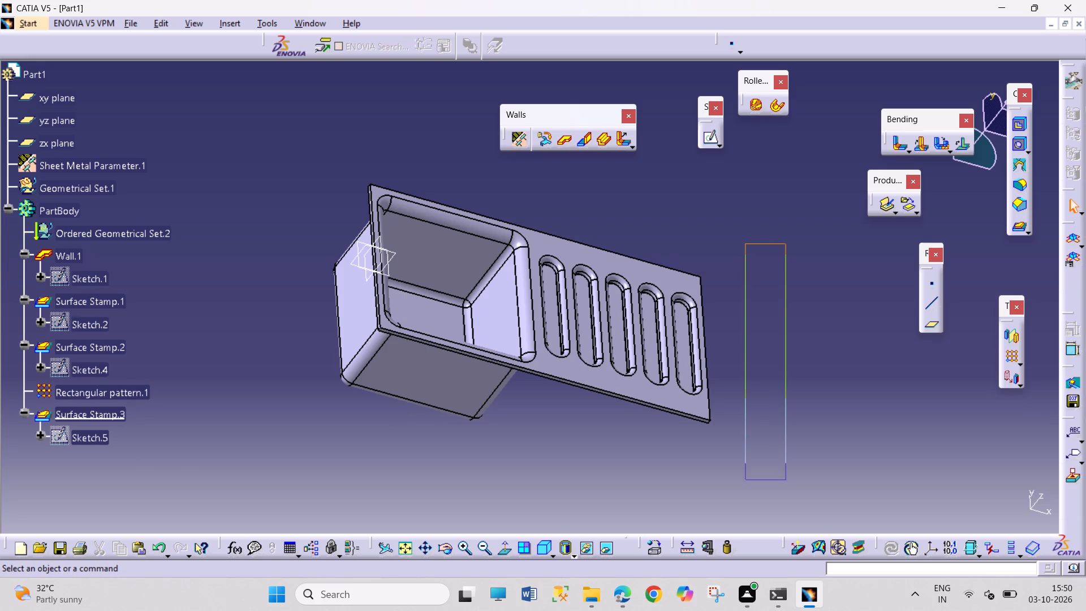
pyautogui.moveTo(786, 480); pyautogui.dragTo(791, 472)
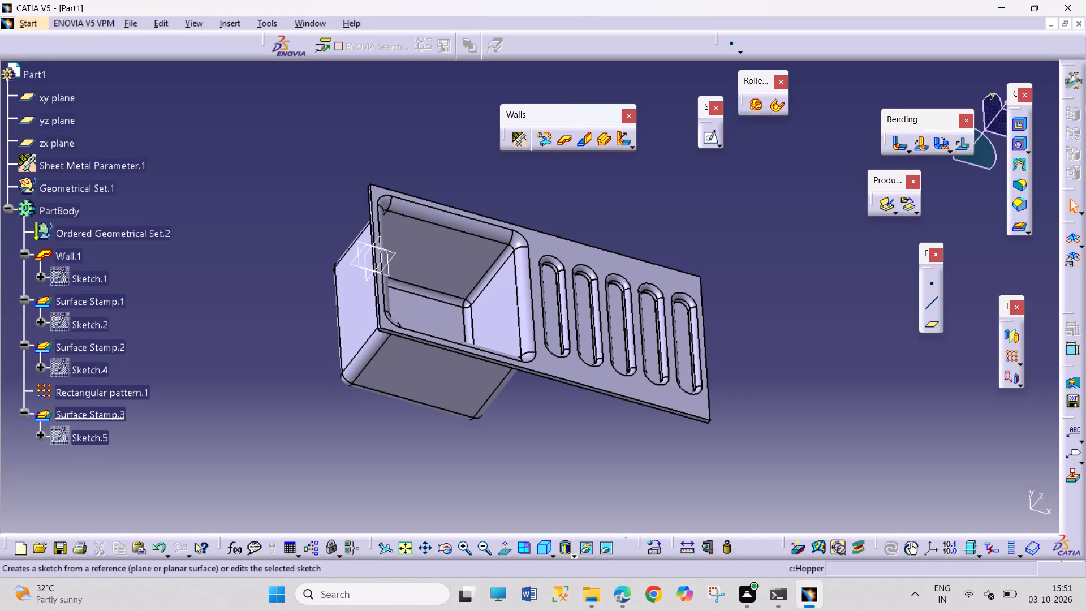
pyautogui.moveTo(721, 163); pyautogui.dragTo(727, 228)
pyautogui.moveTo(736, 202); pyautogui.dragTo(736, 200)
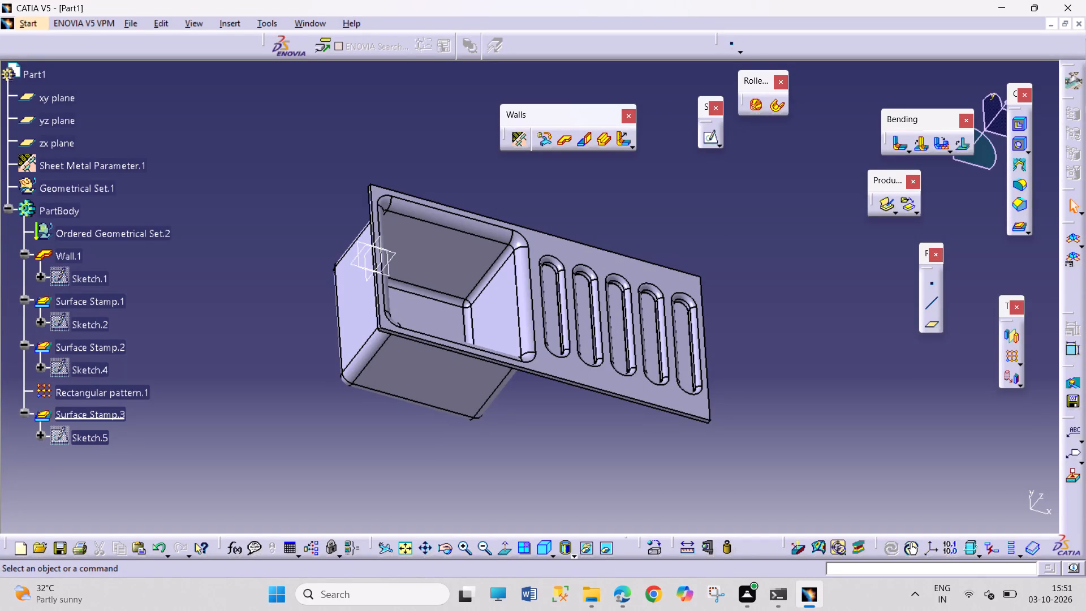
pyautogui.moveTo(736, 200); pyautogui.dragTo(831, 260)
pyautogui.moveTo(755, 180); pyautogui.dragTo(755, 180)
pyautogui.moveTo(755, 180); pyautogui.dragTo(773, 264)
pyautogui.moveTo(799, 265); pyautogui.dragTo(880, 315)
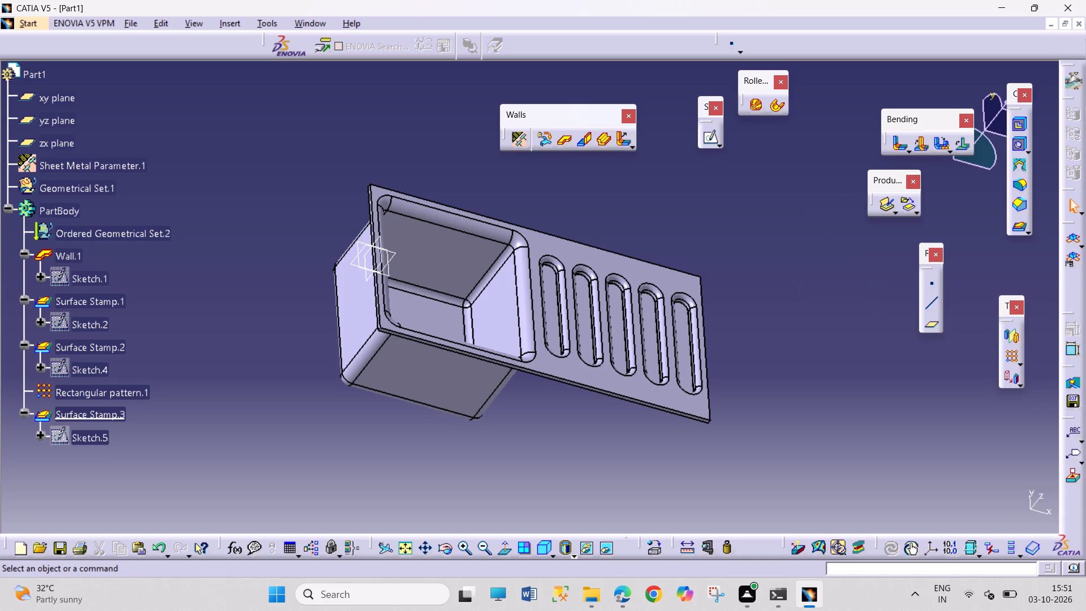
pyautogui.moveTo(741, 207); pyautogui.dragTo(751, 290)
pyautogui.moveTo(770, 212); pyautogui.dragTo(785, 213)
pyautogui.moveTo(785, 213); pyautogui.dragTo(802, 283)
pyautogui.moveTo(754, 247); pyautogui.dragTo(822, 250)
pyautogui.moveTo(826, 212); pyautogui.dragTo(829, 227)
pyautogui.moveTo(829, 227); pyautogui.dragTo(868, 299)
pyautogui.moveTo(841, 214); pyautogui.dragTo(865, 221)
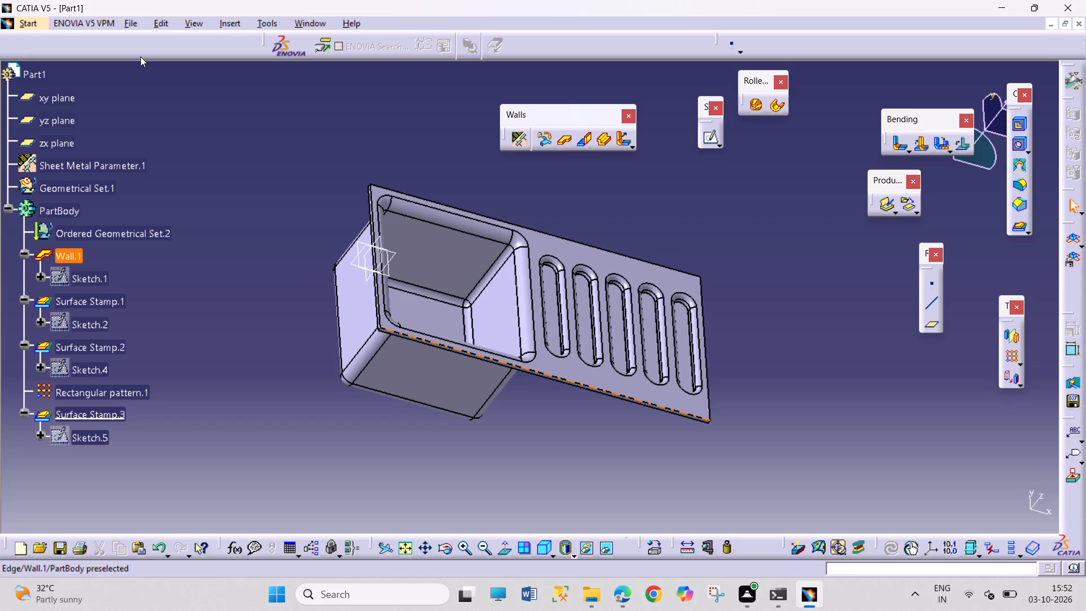
# Save the part as a CATPart named SHEETMETAL4 in the CATIA FUJI folder.
pyautogui.hotkey('ctrl', 's')
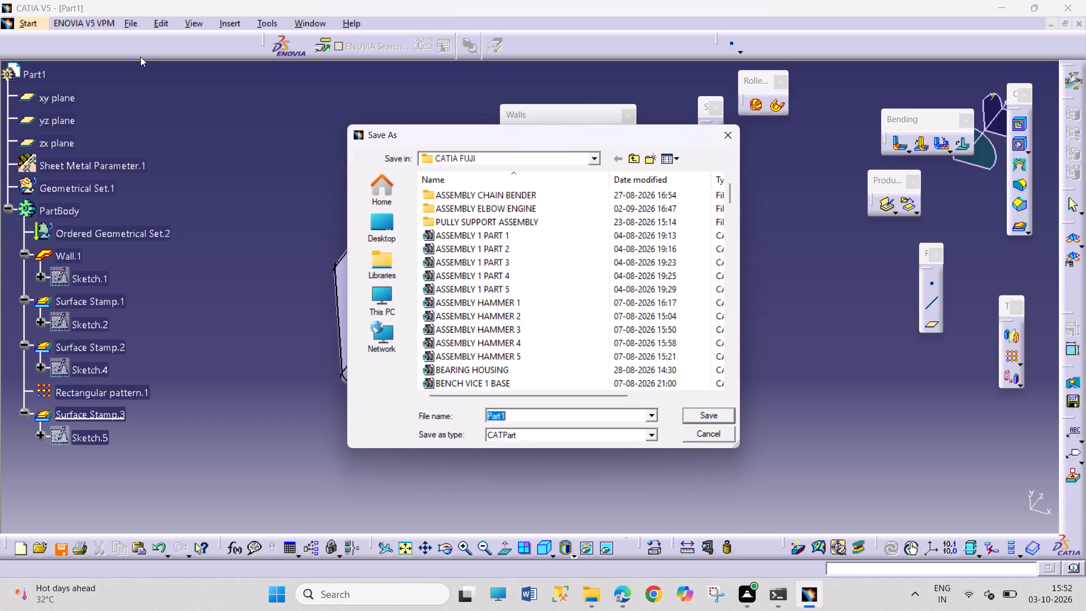
pyautogui.write('sheet')
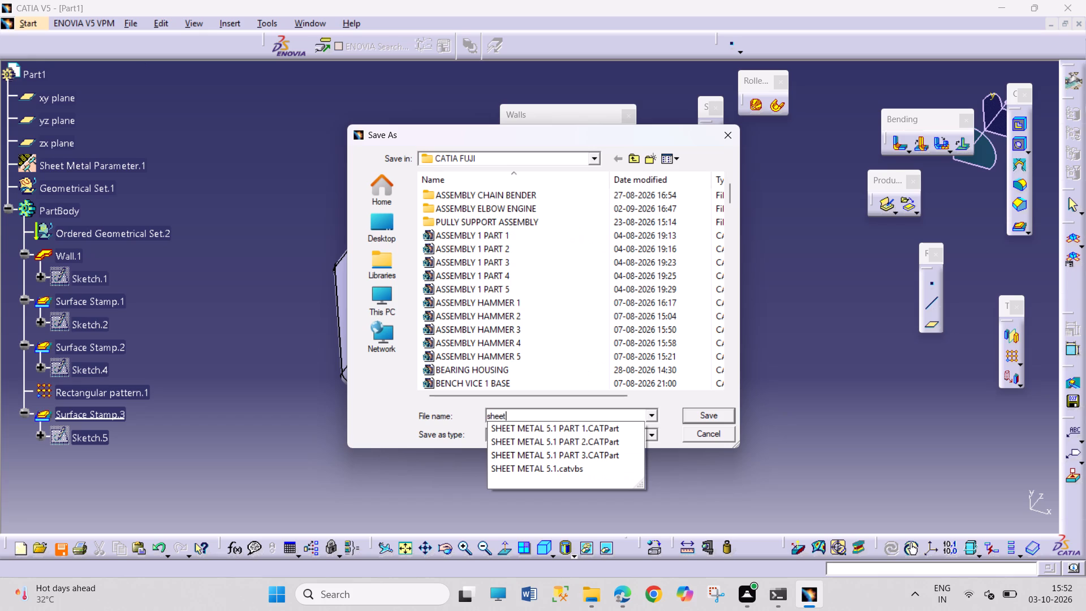
pyautogui.write('metal')
pyautogui.press('BackSpace')
pyautogui.press('BackSpace')
pyautogui.press('BackSpace')
pyautogui.press('BackSpace')
pyautogui.press('BackSpace')
pyautogui.press('BackSpace')
pyautogui.press('BackSpace')
pyautogui.press('BackSpace')
pyautogui.press('BackSpace')
pyautogui.press('BackSpace')
pyautogui.press('BackSpace')
pyautogui.press('BackSpace')
pyautogui.press('BackSpace')
pyautogui.press('BackSpace')
pyautogui.press('BackSpace')
pyautogui.press('BackSpace')
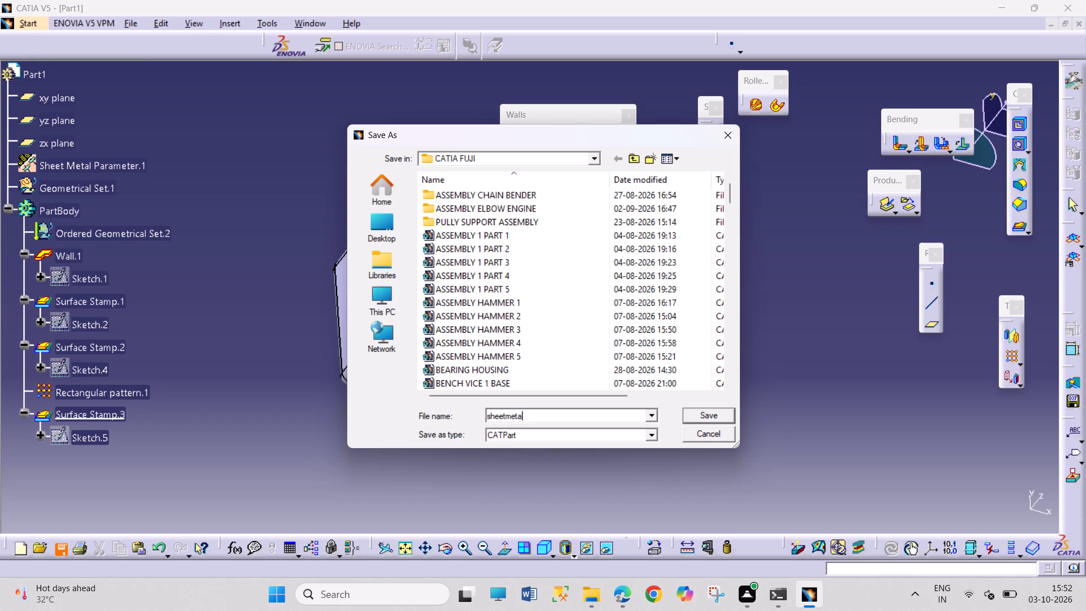
pyautogui.press('s')
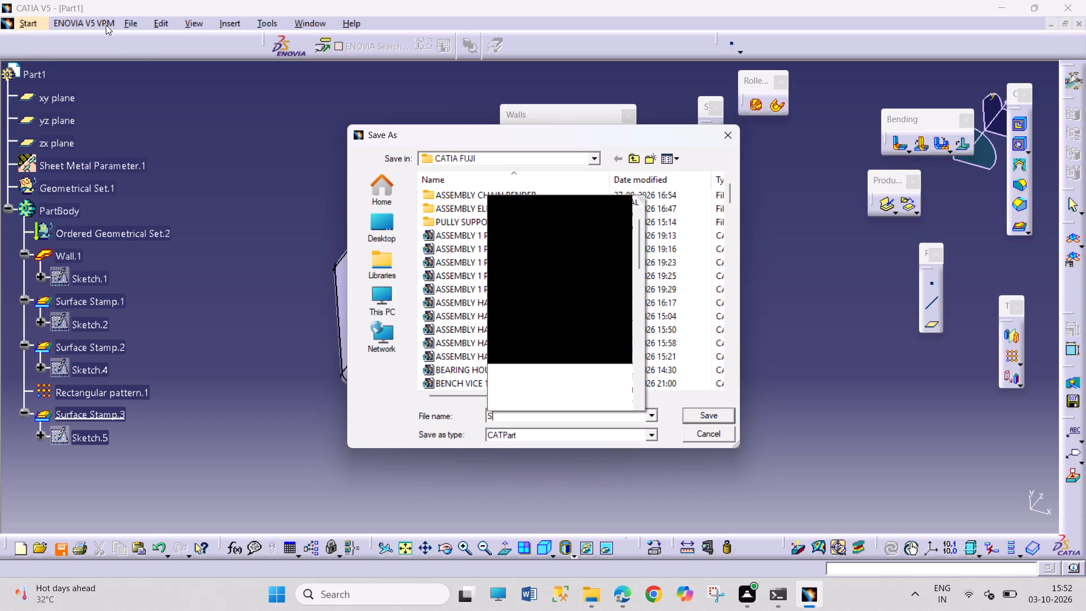
pyautogui.write('HEETMETA')
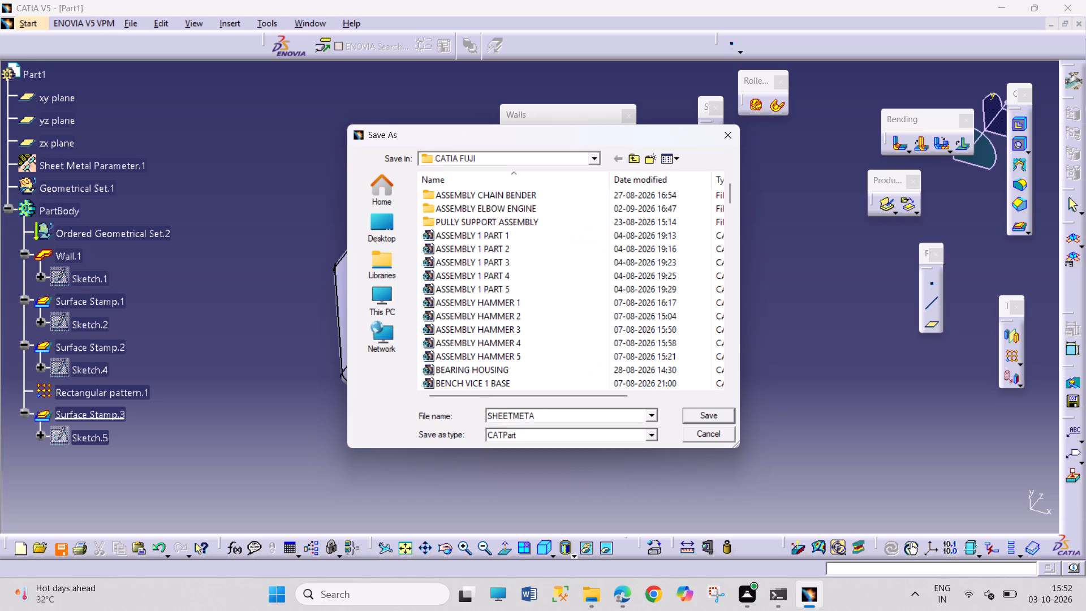
pyautogui.press('l')
pyautogui.press('4')
pyautogui.press('Return')
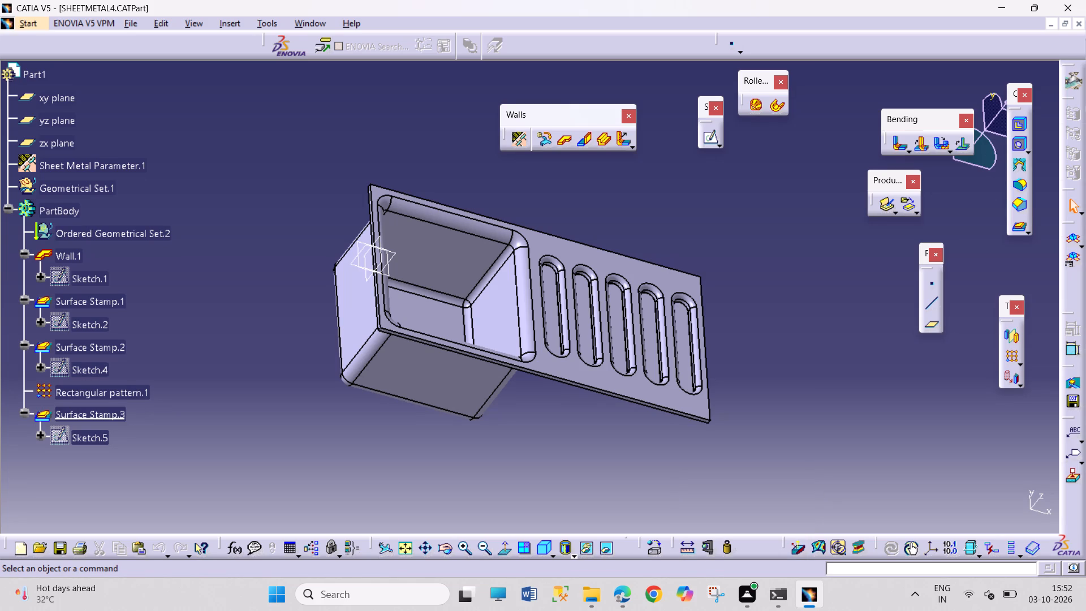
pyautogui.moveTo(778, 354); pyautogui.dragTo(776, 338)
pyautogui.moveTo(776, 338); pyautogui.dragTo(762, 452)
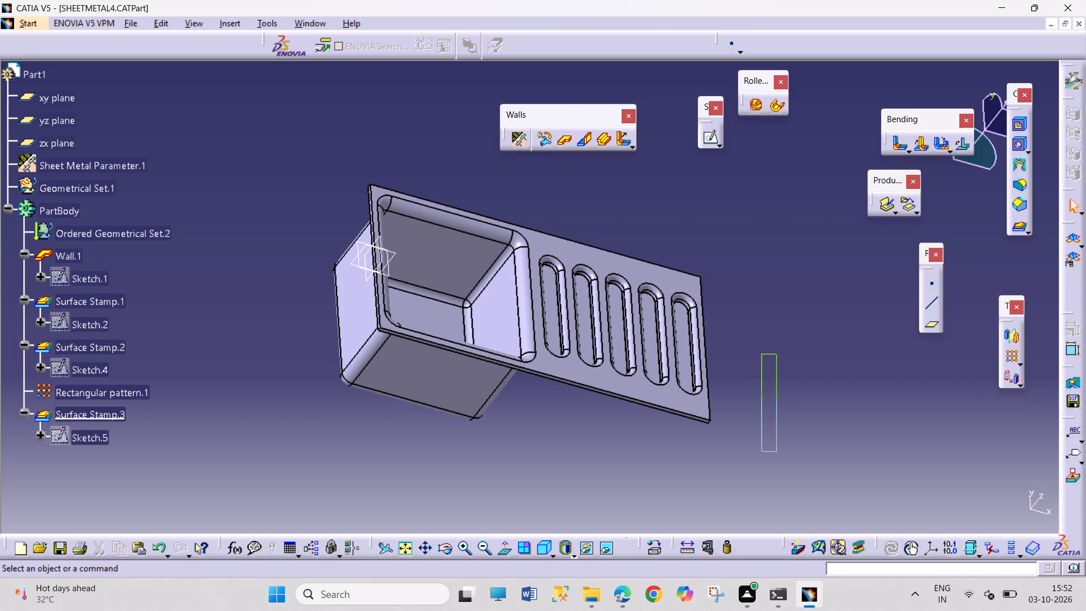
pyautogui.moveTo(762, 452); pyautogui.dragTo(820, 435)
# Measure the distance between the facing straight sides of the first two drainboard slots nearest the basin, without keeping the measure.
pyautogui.click(682, 543)
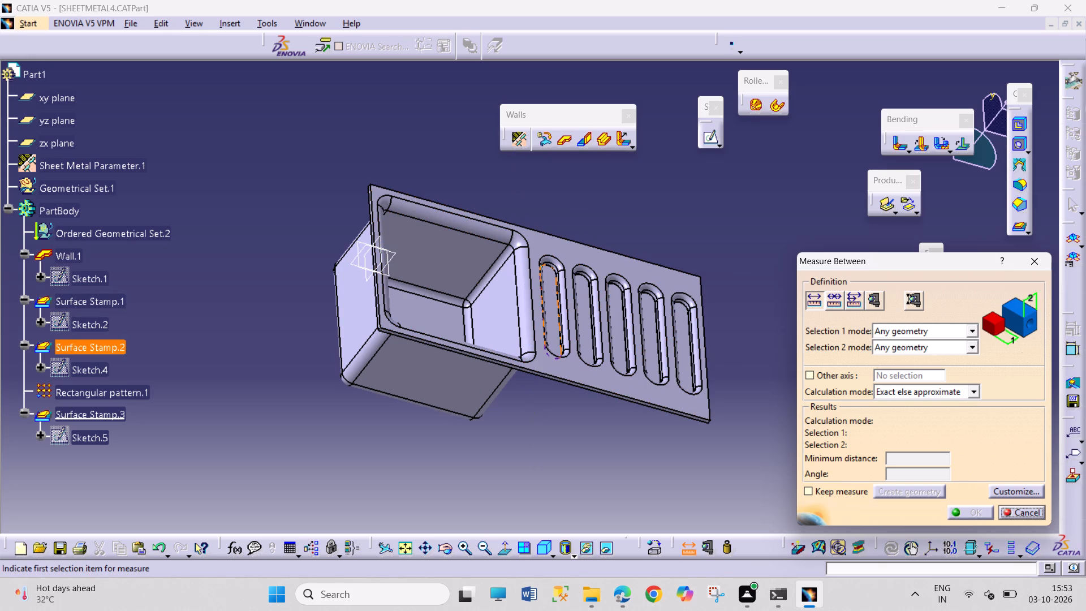
pyautogui.click(566, 311)
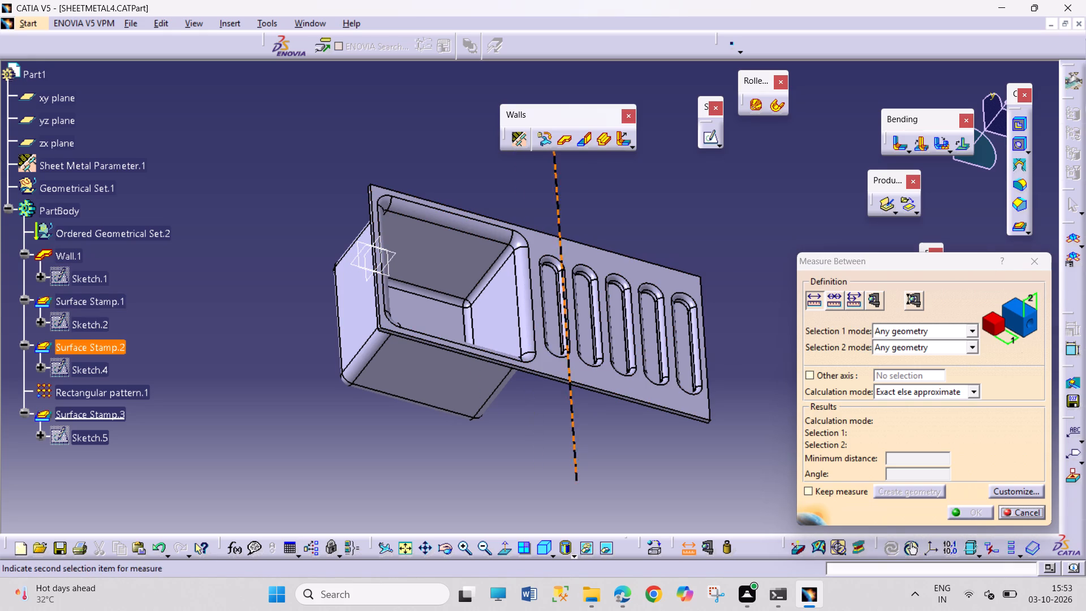
pyautogui.click(576, 311)
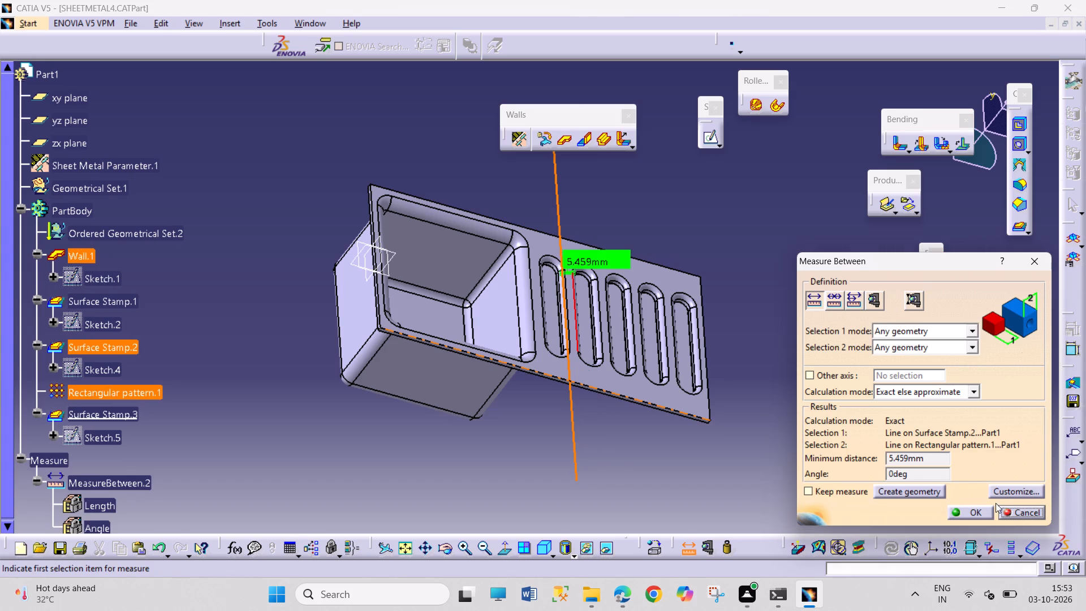
pyautogui.click(1010, 515)
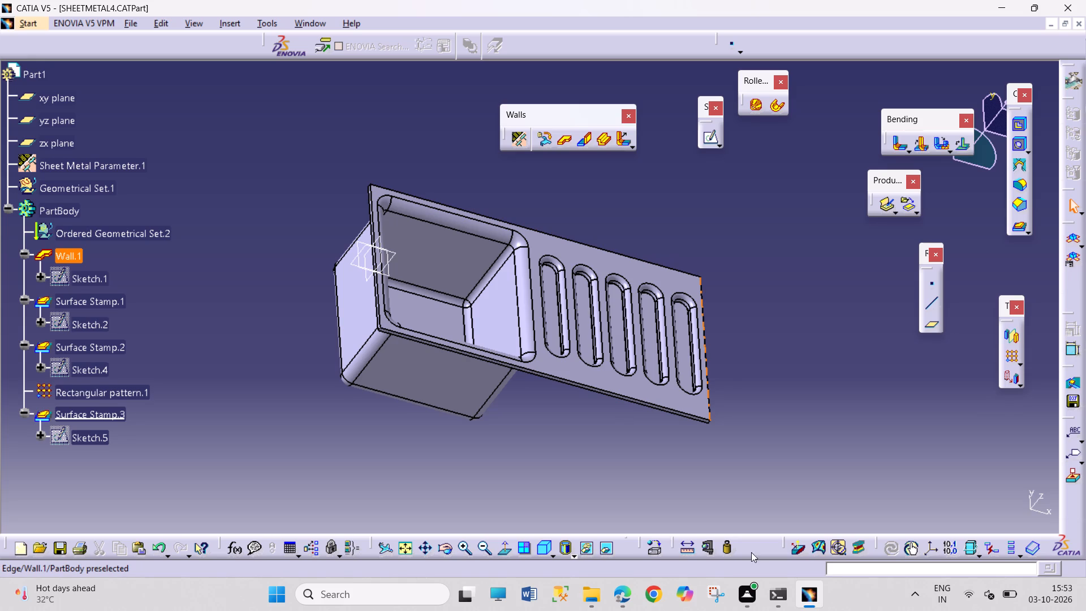
# Measure the sink's flat top face and the length of its long front edge with Measure Item, without keeping the measures.
pyautogui.click(703, 548)
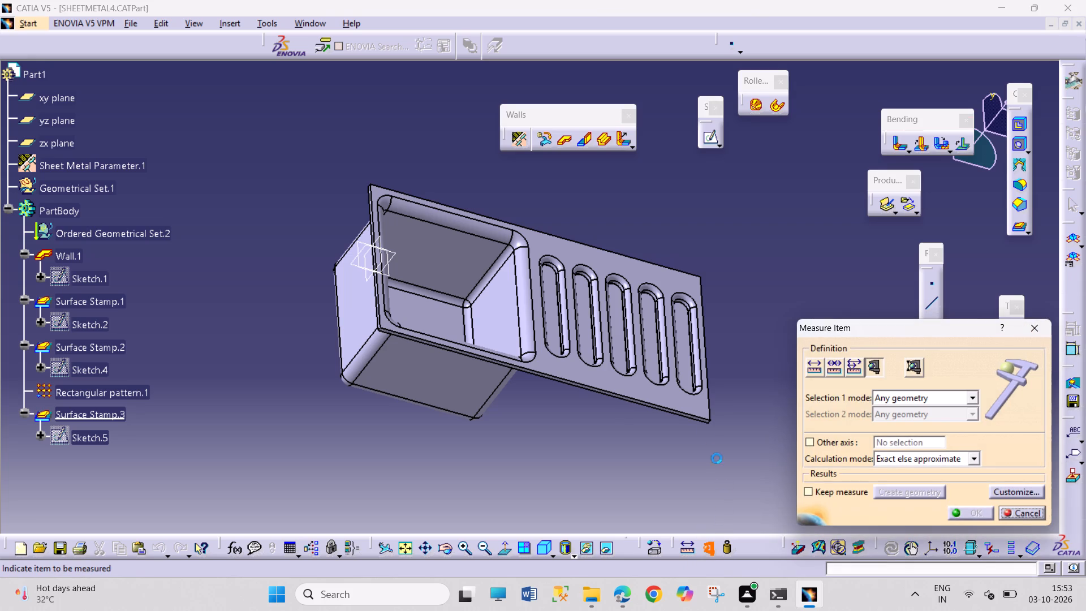
pyautogui.click(568, 378)
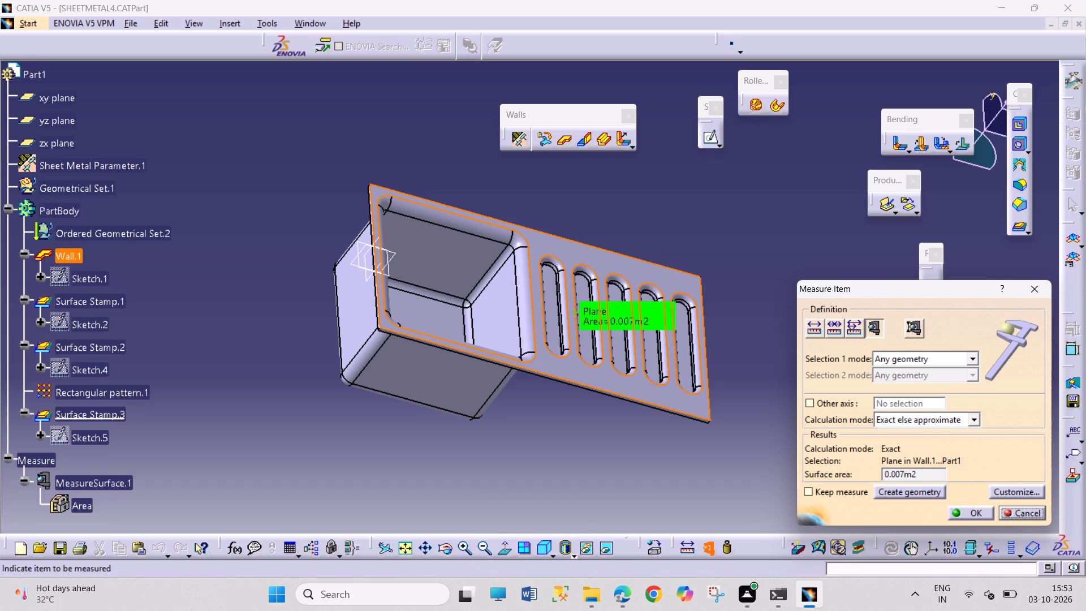
pyautogui.click(619, 395)
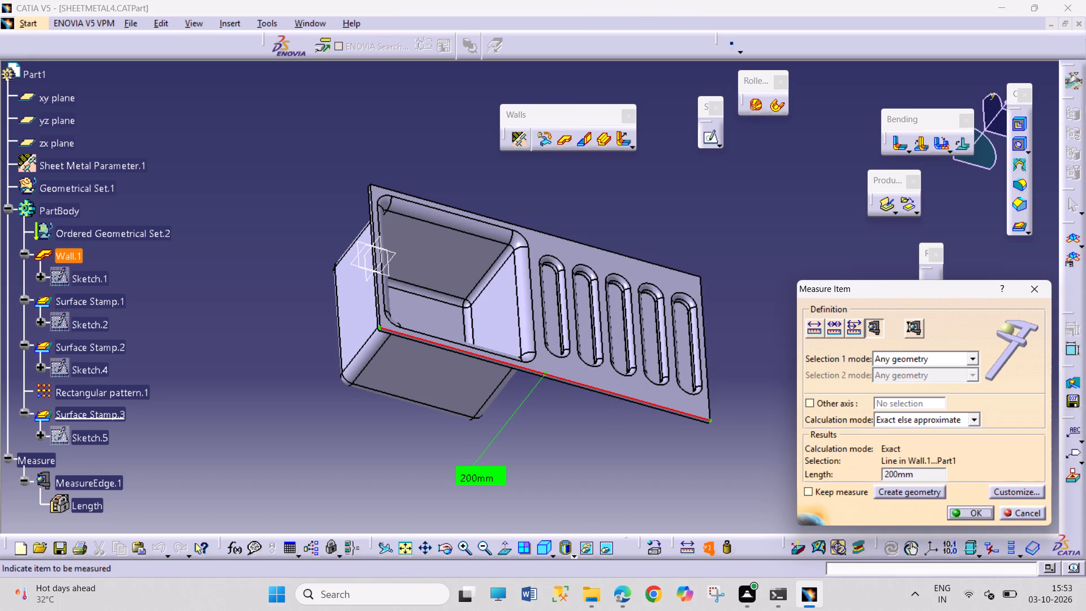
pyautogui.press('1')
pyautogui.press('1')
pyautogui.press('1')
pyautogui.press('1')
pyautogui.press('1')
pyautogui.press('1')
pyautogui.press('1')
pyautogui.press('1')
pyautogui.press('1')
pyautogui.press('1')
pyautogui.press('1')
pyautogui.press('1')
pyautogui.press('1')
pyautogui.press('1')
pyautogui.press('1')
pyautogui.press('1')
pyautogui.press('1')
pyautogui.press('1')
pyautogui.press('1')
pyautogui.press('1')
pyautogui.click(1031, 289)
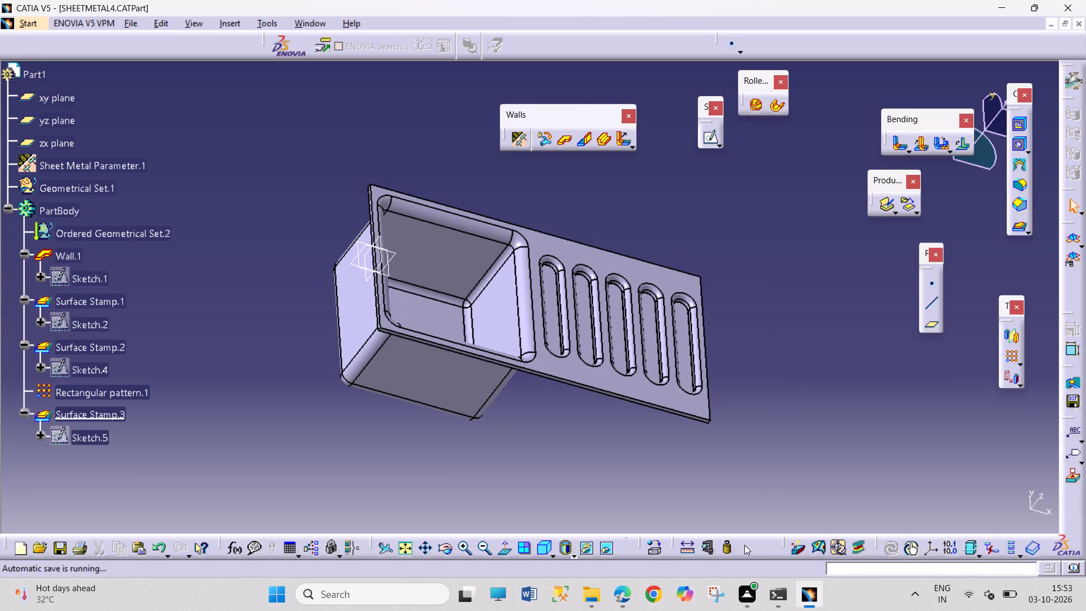
# Measure the inertia of the sink's flat top face with Measure Inertia, without keeping the measure.
pyautogui.moveTo(723, 548); pyautogui.dragTo(731, 565)
pyautogui.click(726, 556)
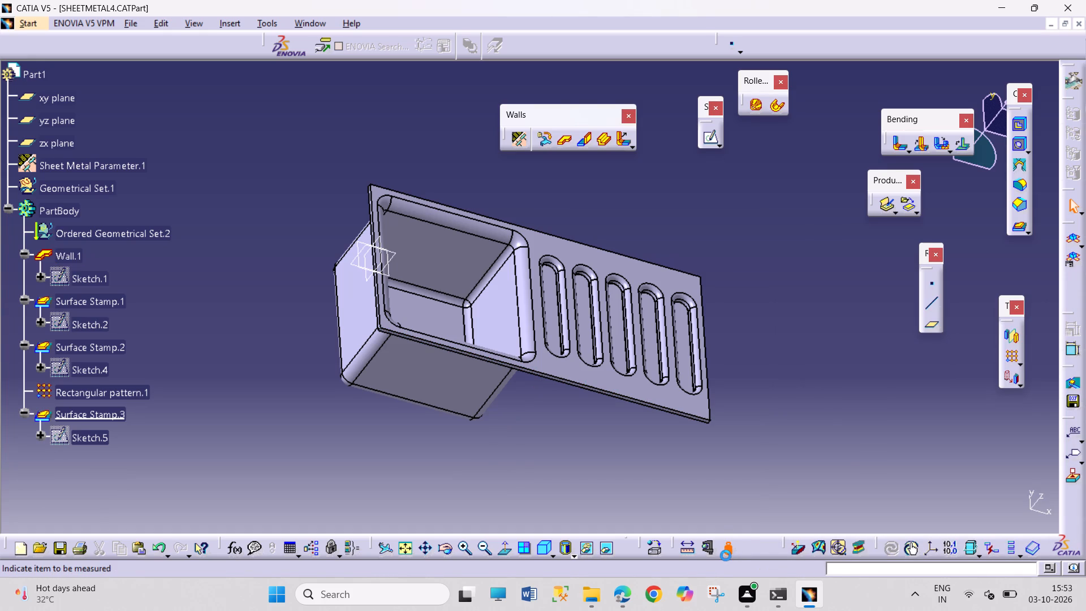
pyautogui.press('1')
pyautogui.press('1')
pyautogui.press('1')
pyautogui.press('1')
pyautogui.press('1')
pyautogui.press('1')
pyautogui.press('1')
pyautogui.press('1')
pyautogui.press('1')
pyautogui.press('1')
pyautogui.press('1')
pyautogui.press('1')
pyautogui.press('1')
pyautogui.press('1')
pyautogui.press('1')
pyautogui.press('1')
pyautogui.press('1')
pyautogui.press('1')
pyautogui.press('1')
pyautogui.press('1')
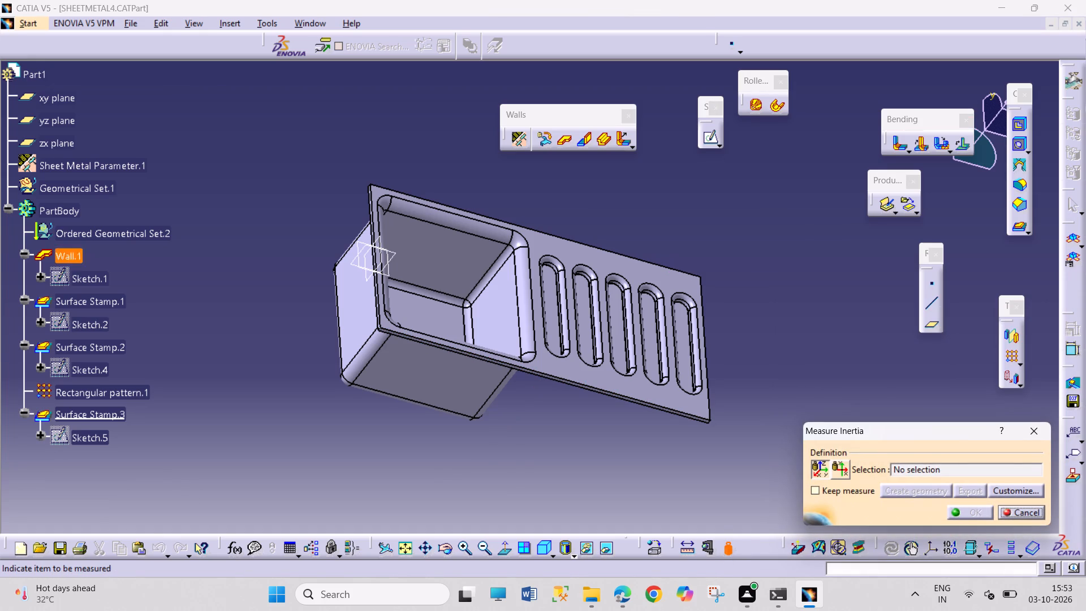
pyautogui.click(666, 394)
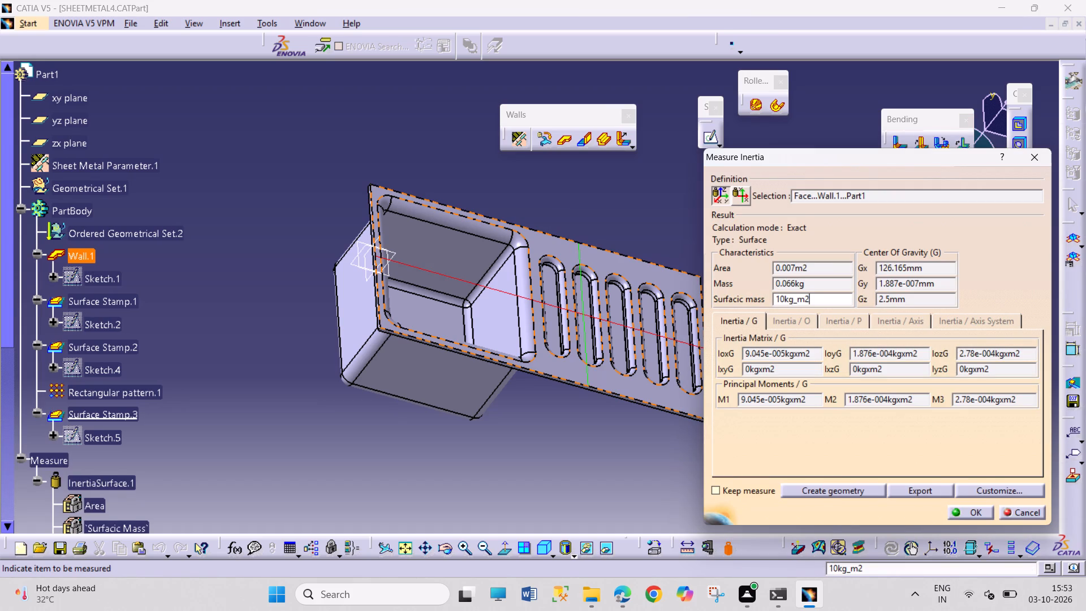
pyautogui.click(1031, 162)
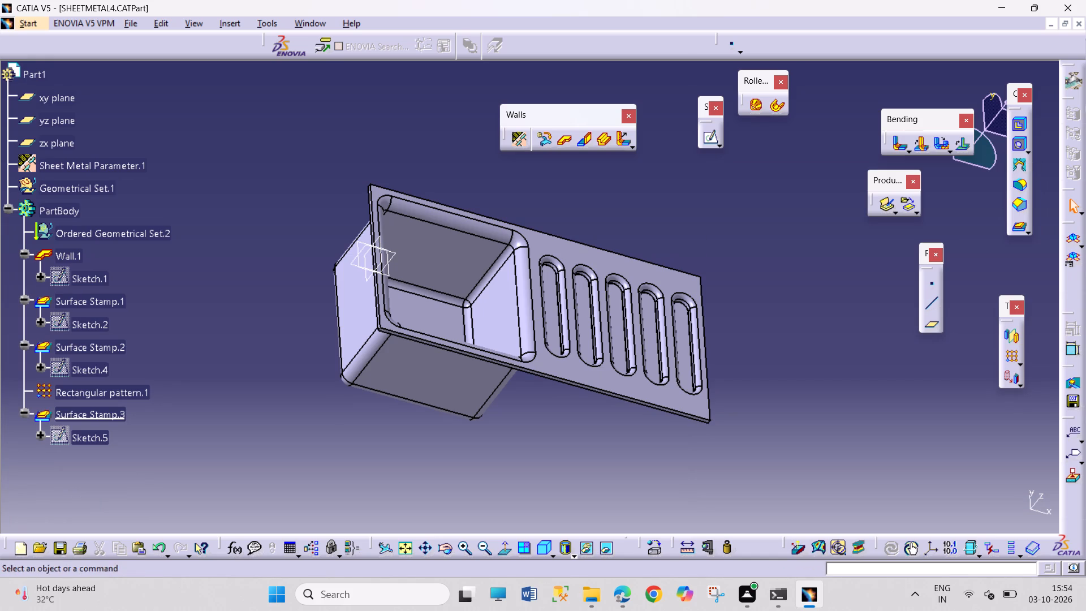
# Measure the inertia of the drainboard slot stamp nearest the basin and review its volume results, without keeping the measure.
pyautogui.click(731, 545)
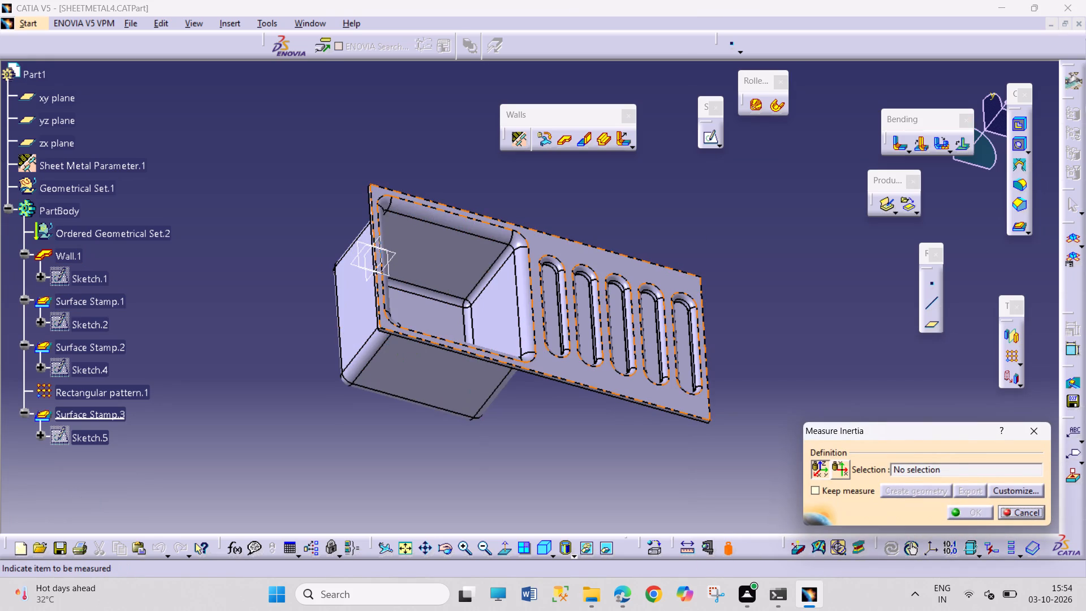
pyautogui.click(550, 334)
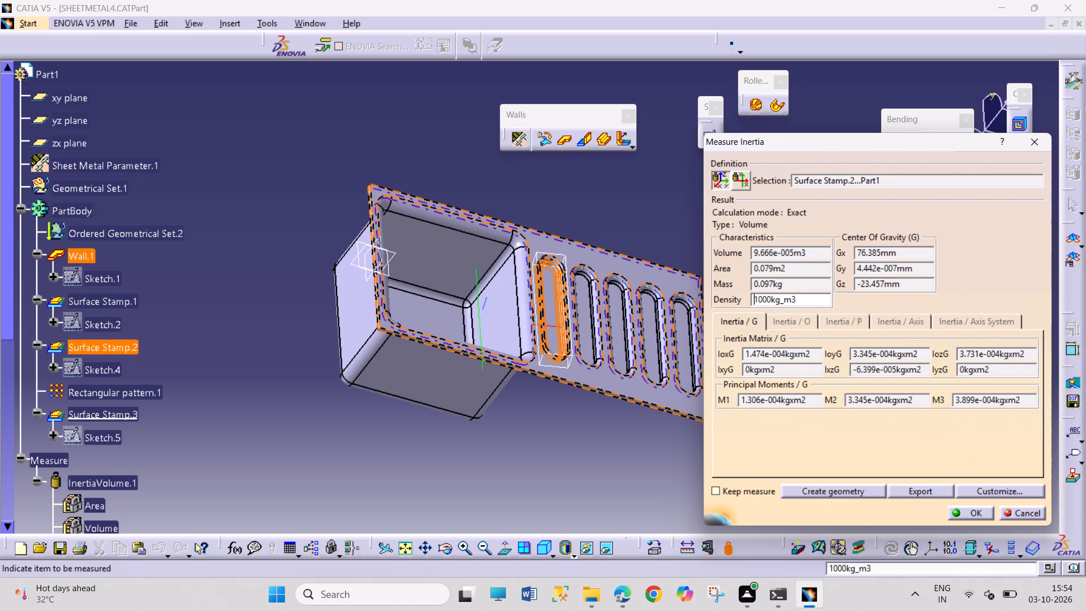
pyautogui.click(798, 289)
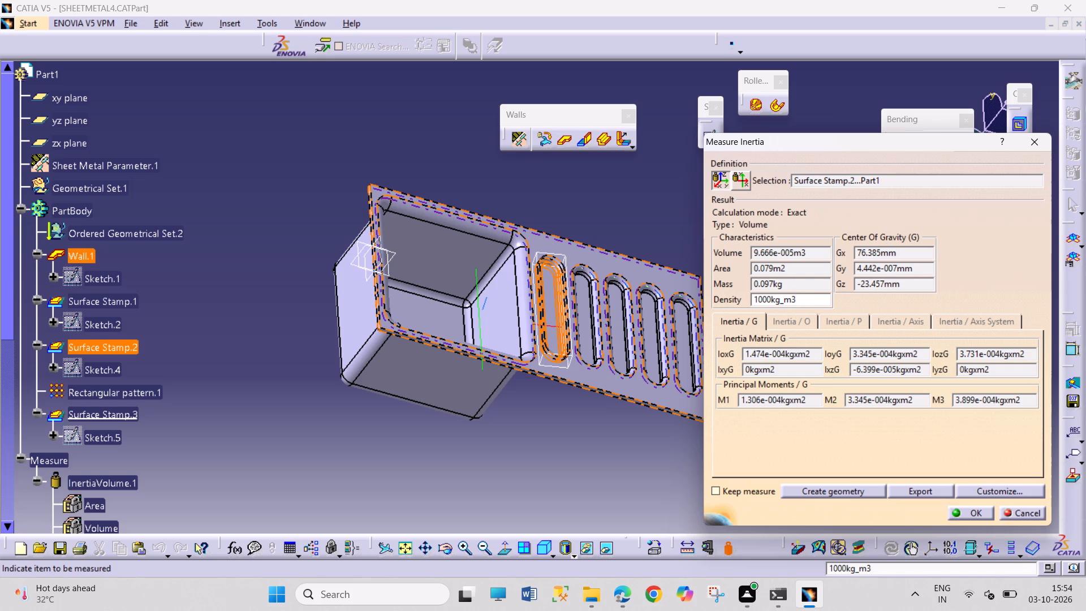
pyautogui.click(796, 273)
pyautogui.click(900, 284)
pyautogui.click(982, 510)
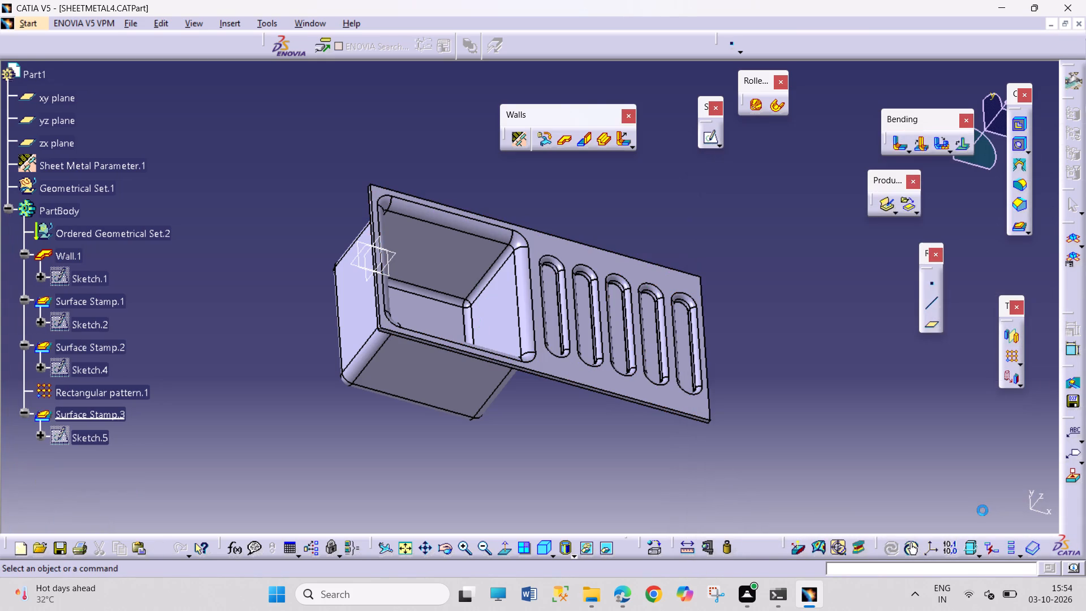
# Measure the length of the basin's bottom front edge with Measure Item, without keeping the measure.
pyautogui.click(703, 547)
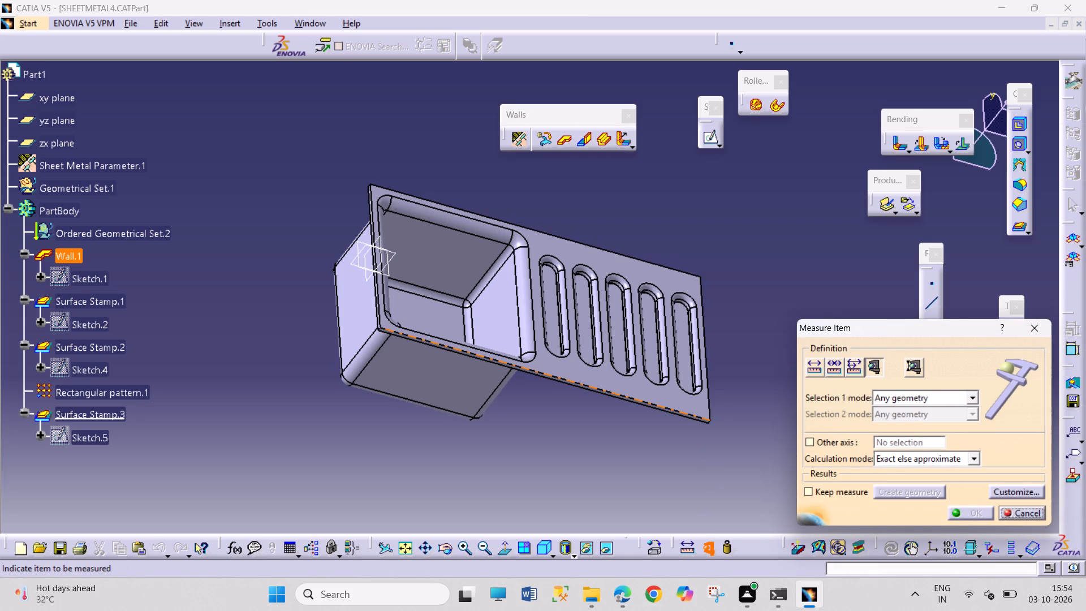
pyautogui.click(458, 414)
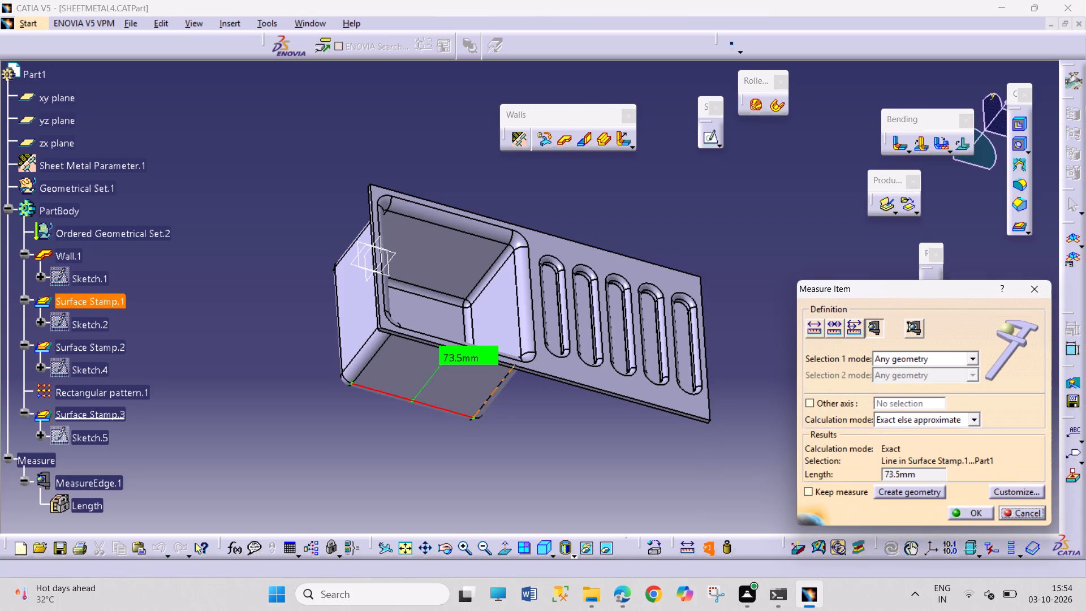
pyautogui.click(1007, 514)
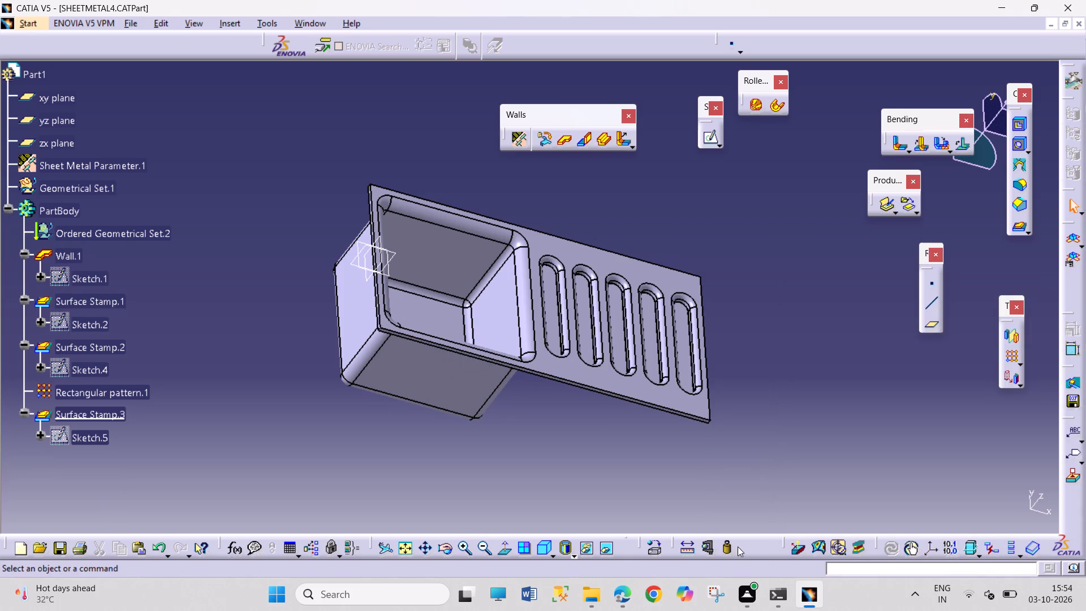
# Measure between the sink's flat top face and its long front edge with Measure Between, without keeping the measure.
pyautogui.click(683, 554)
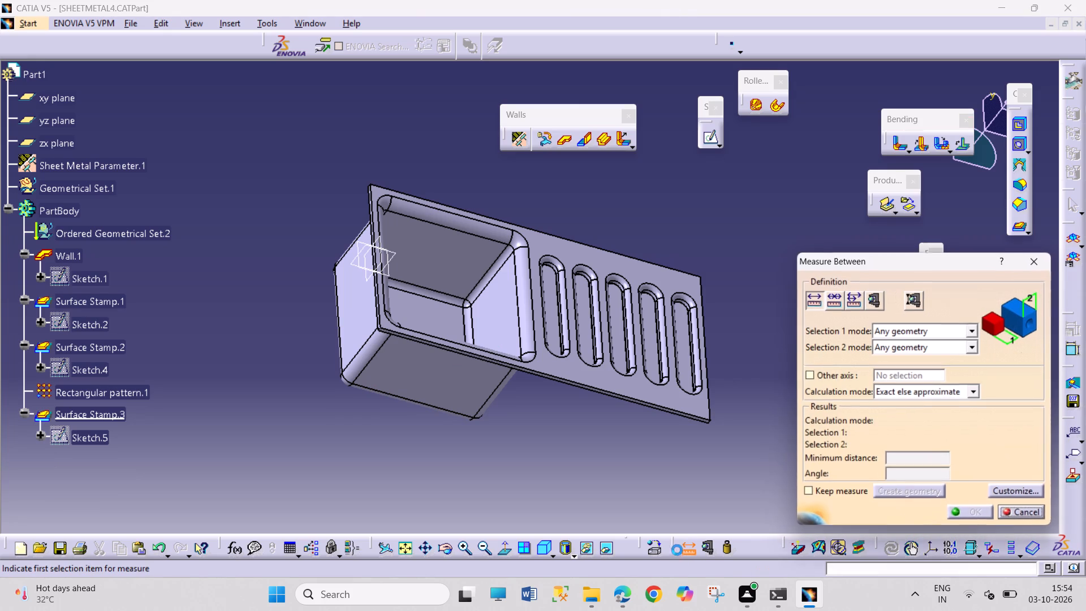
pyautogui.click(632, 379)
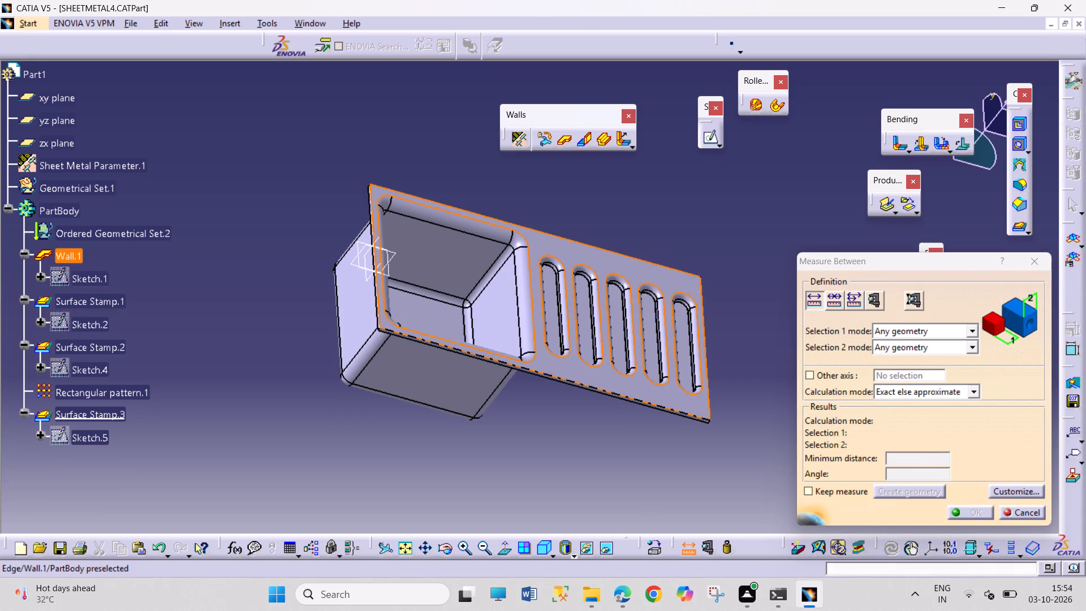
pyautogui.click(641, 403)
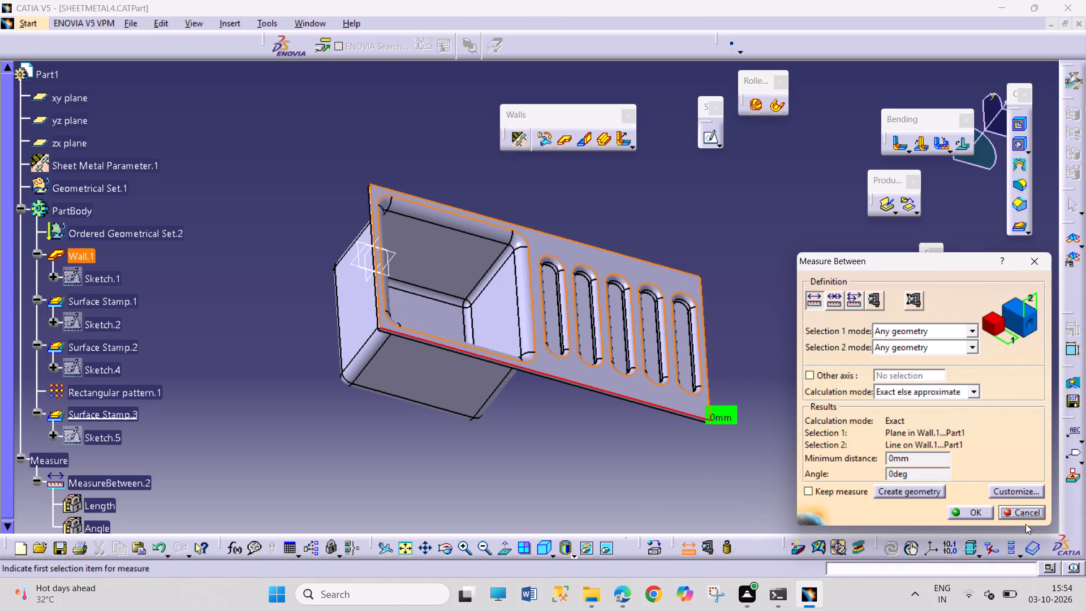
pyautogui.click(1020, 514)
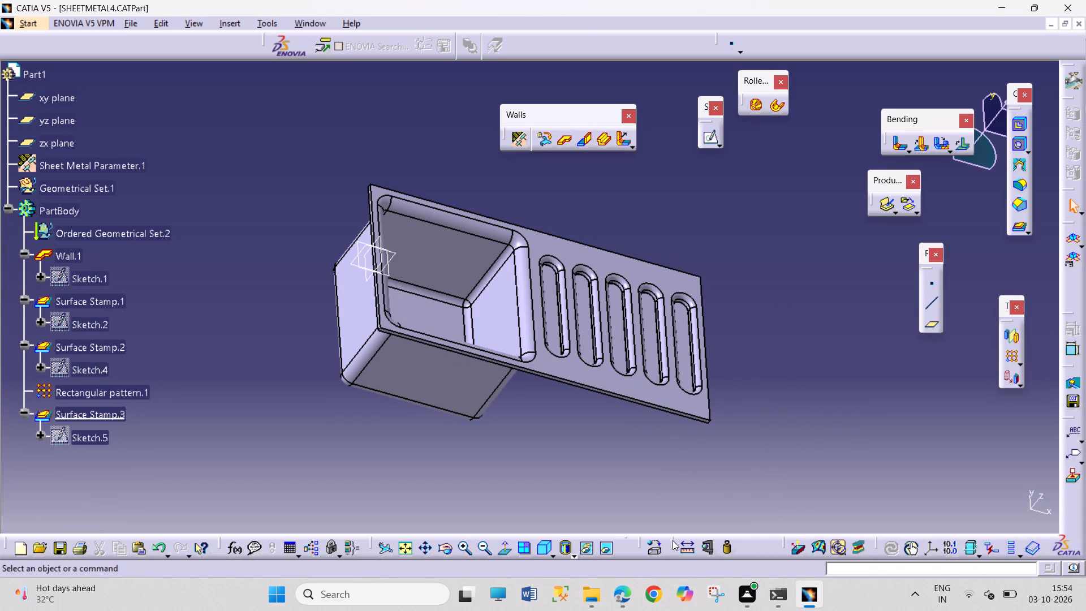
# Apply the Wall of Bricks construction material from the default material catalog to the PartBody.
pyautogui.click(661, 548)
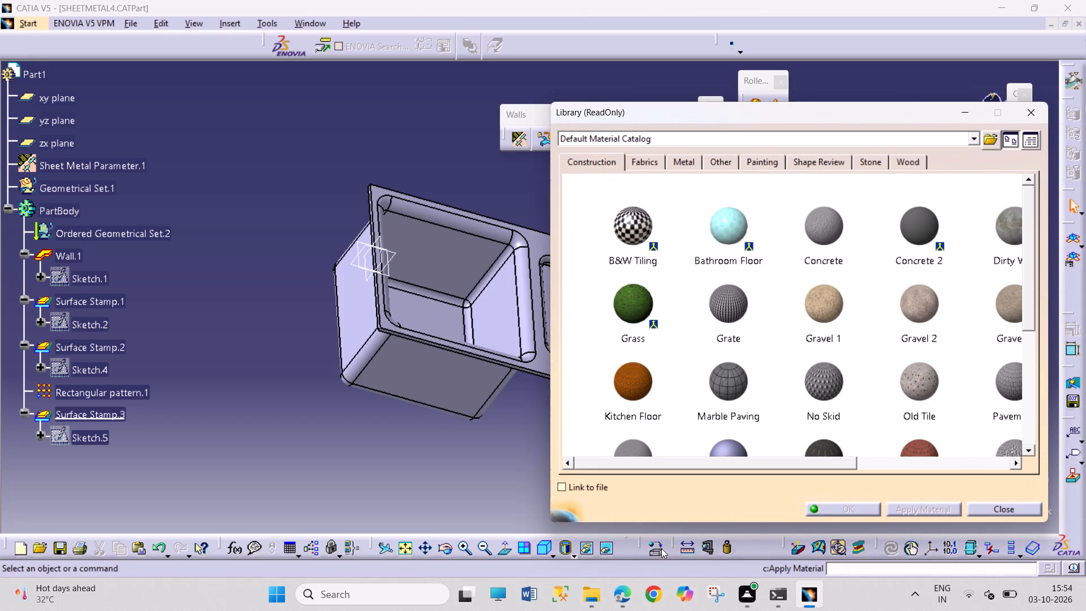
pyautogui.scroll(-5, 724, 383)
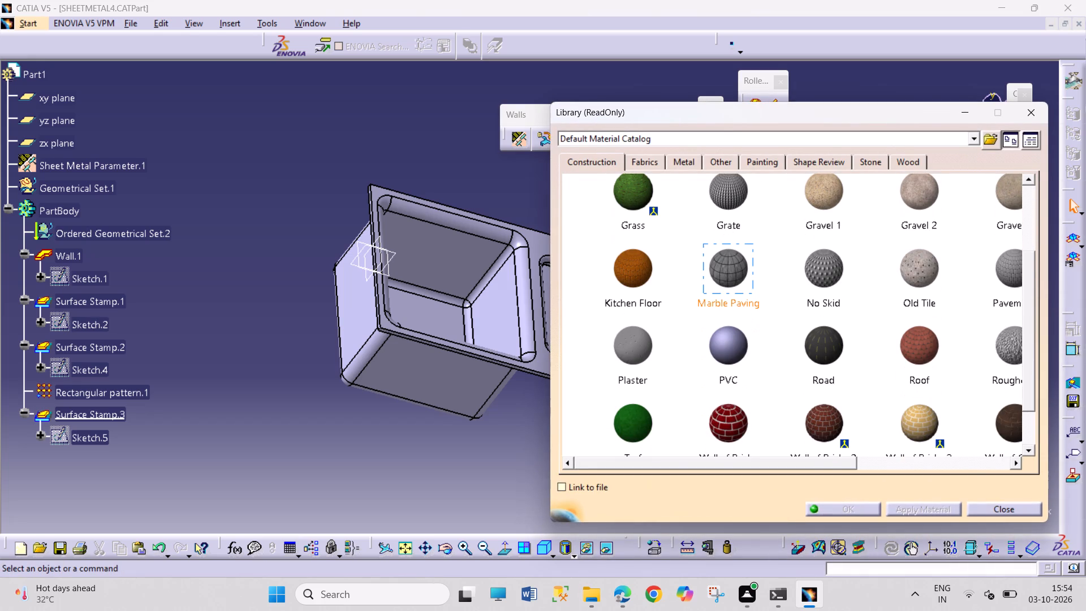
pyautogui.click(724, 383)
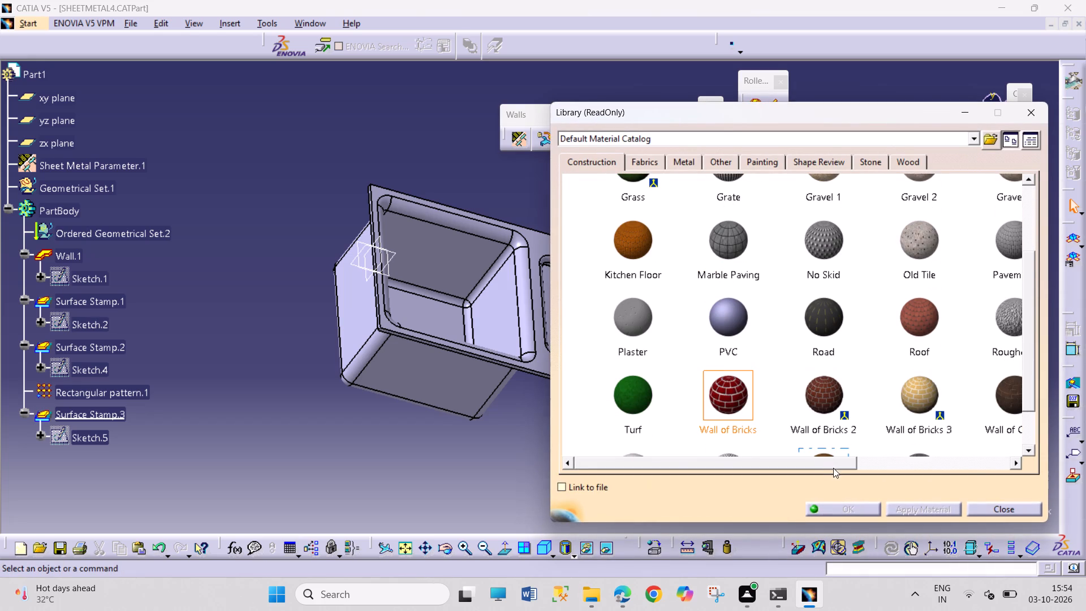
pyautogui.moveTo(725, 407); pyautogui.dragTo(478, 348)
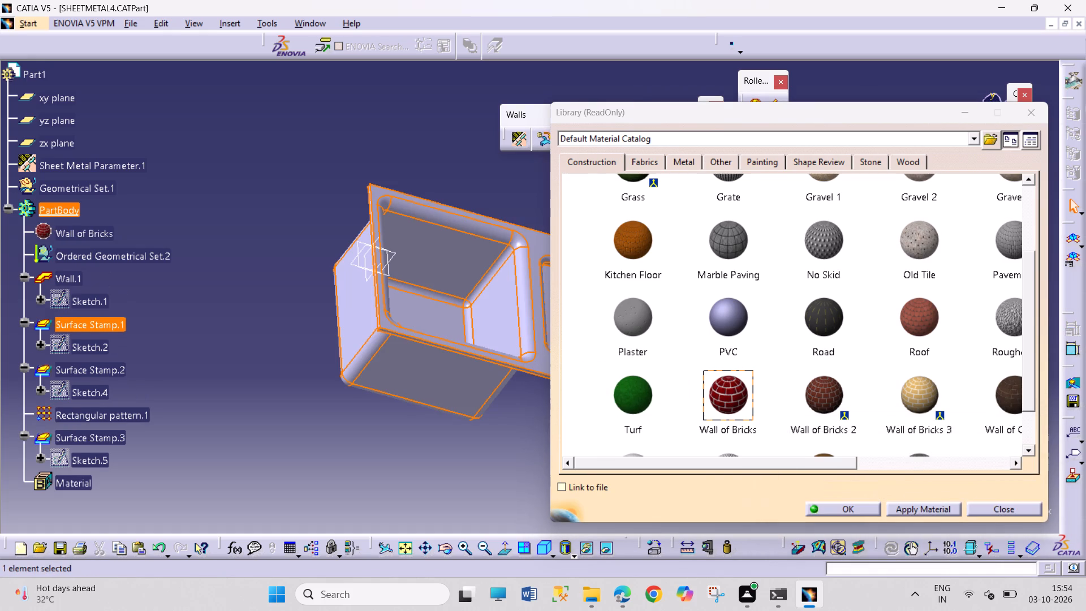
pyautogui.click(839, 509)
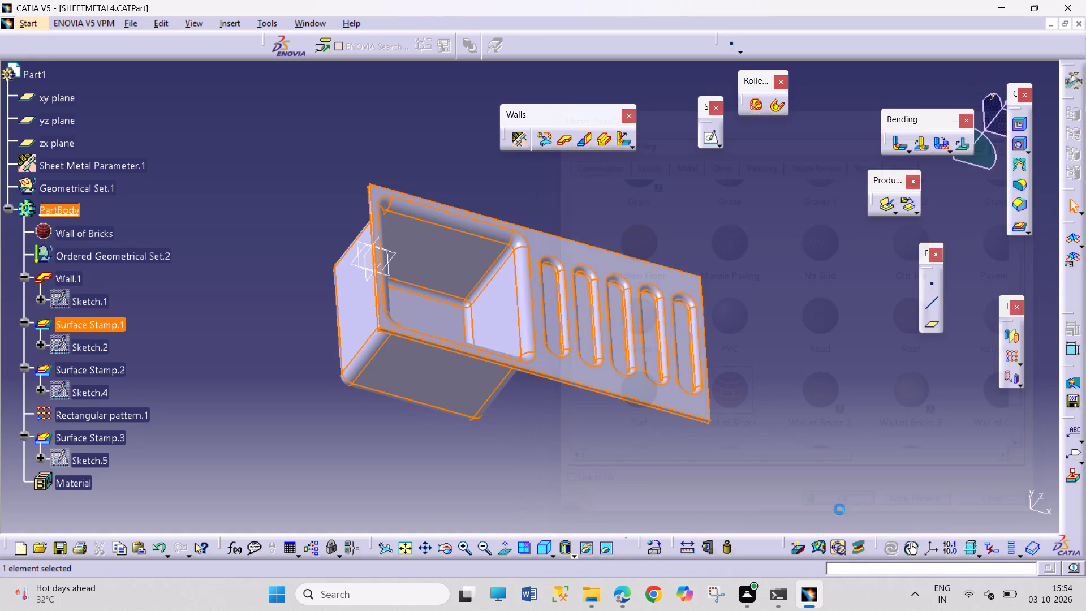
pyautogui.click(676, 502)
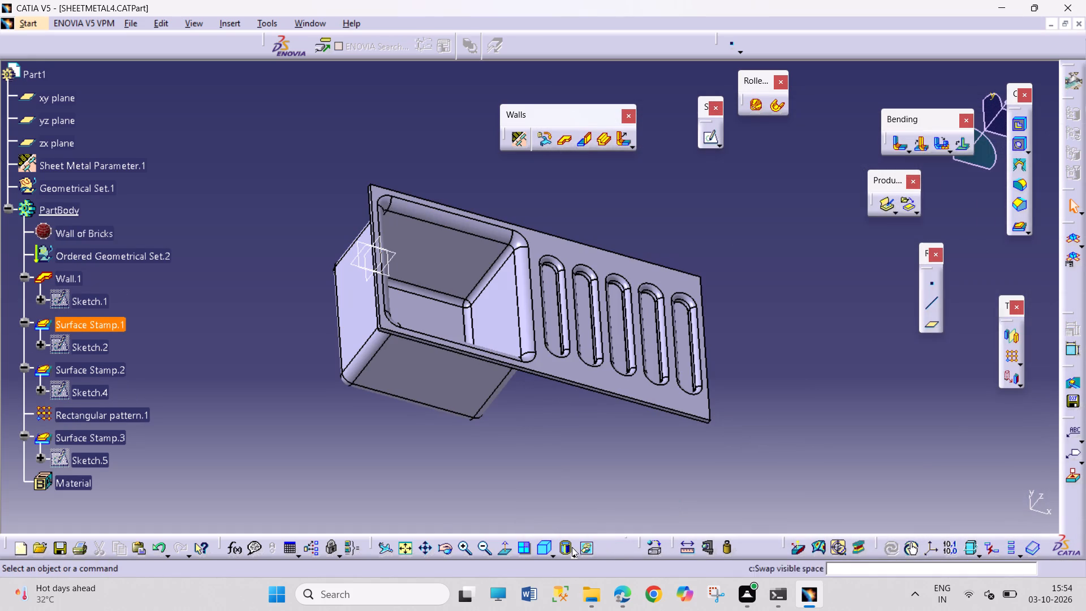
# Examine the sink from its underside and basin end, finishing in the standard isometric view.
pyautogui.click(451, 551)
pyautogui.moveTo(709, 457); pyautogui.dragTo(689, 451)
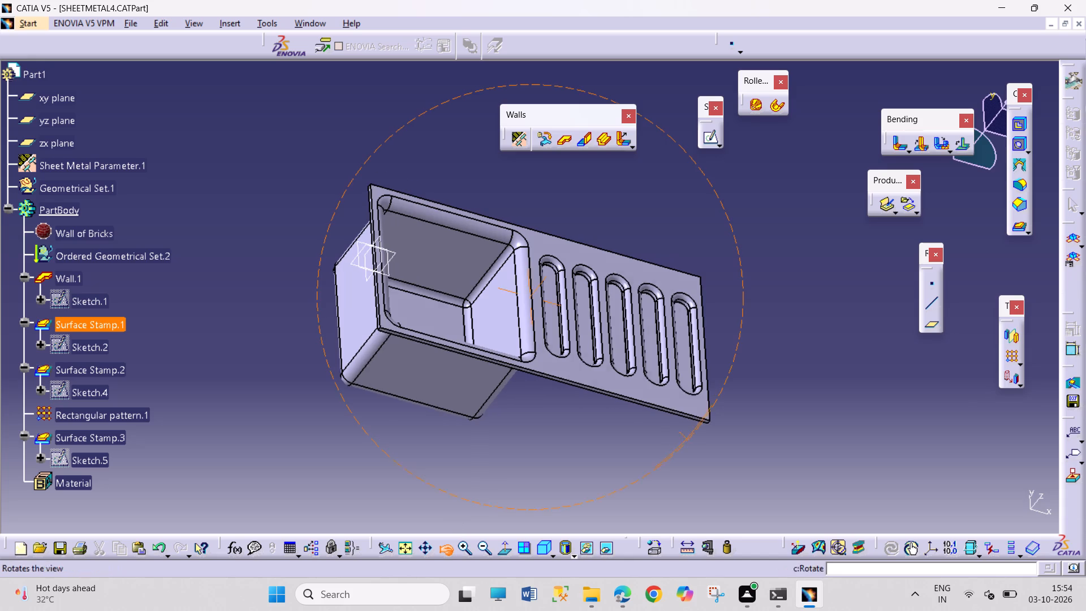
pyautogui.moveTo(689, 451); pyautogui.dragTo(816, 348)
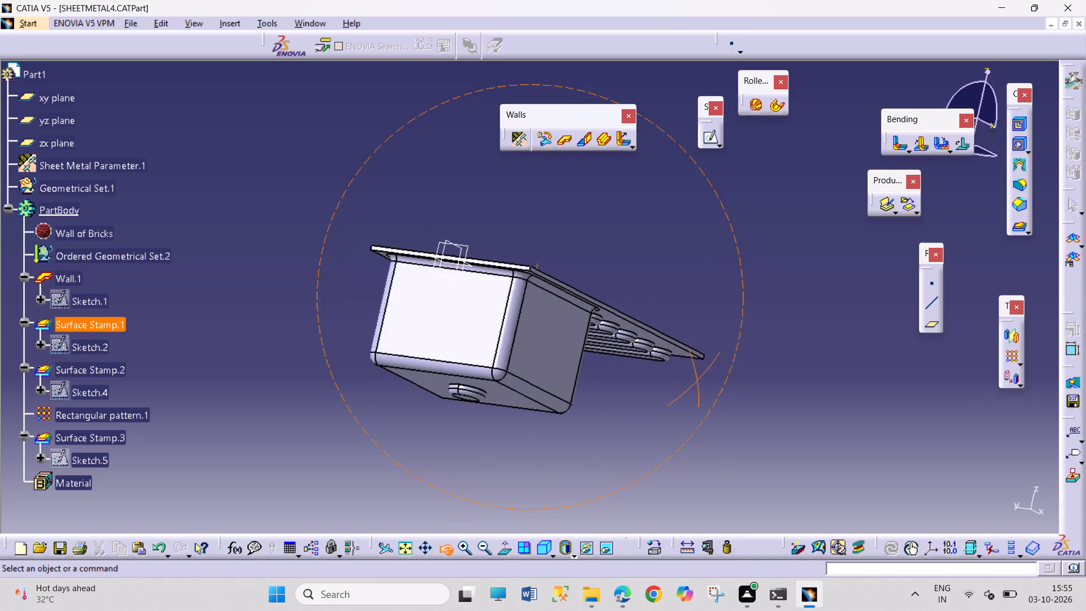
pyautogui.moveTo(816, 348); pyautogui.dragTo(1024, 402)
pyautogui.moveTo(1020, 402); pyautogui.dragTo(476, 402)
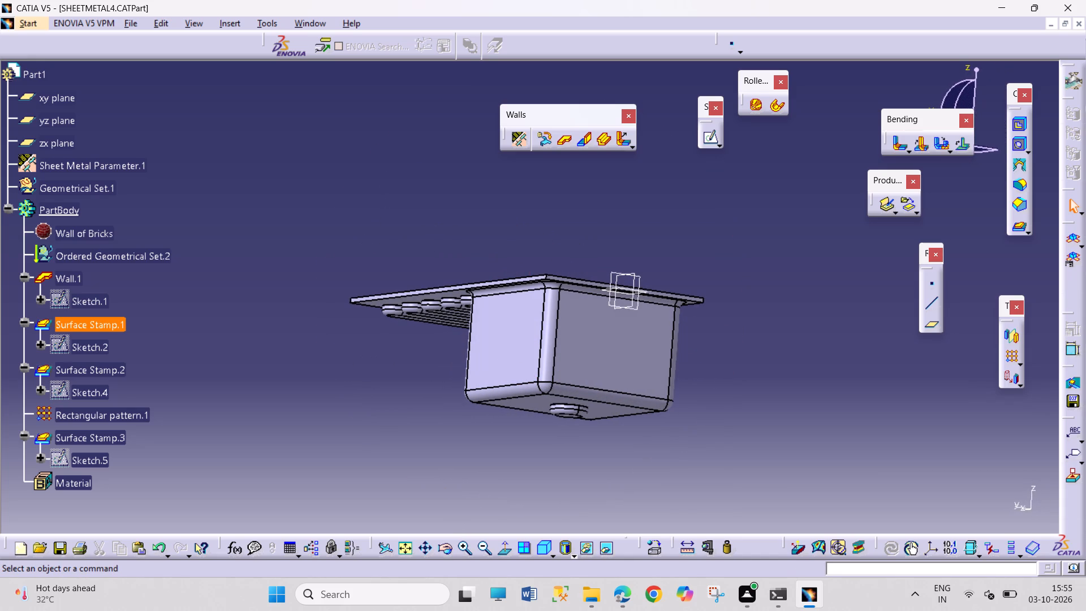
pyautogui.moveTo(476, 402); pyautogui.dragTo(475, 402)
pyautogui.click(456, 549)
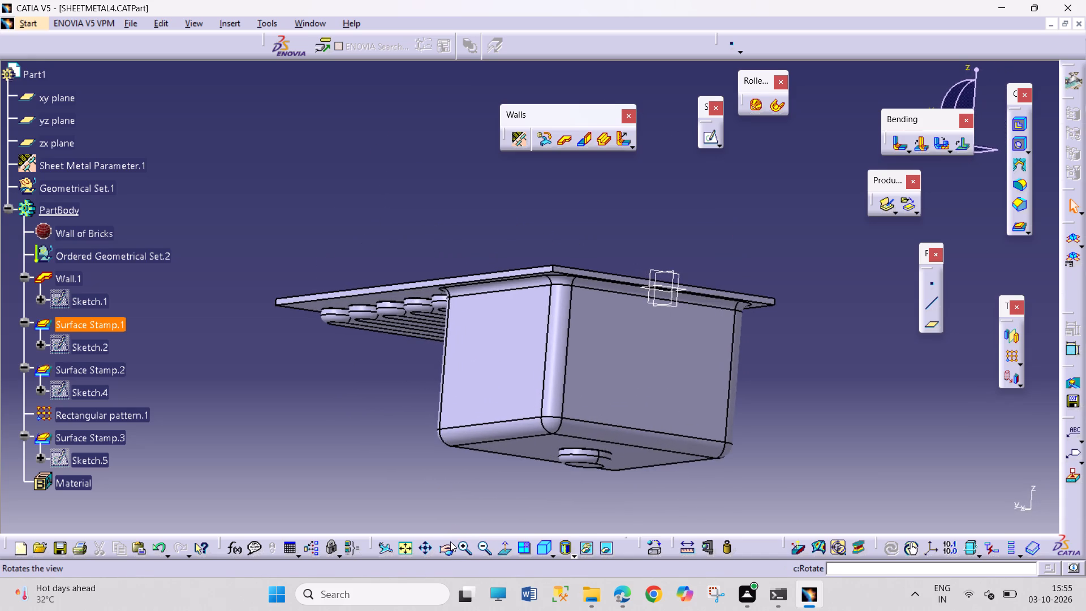
pyautogui.click(450, 541)
pyautogui.click(546, 552)
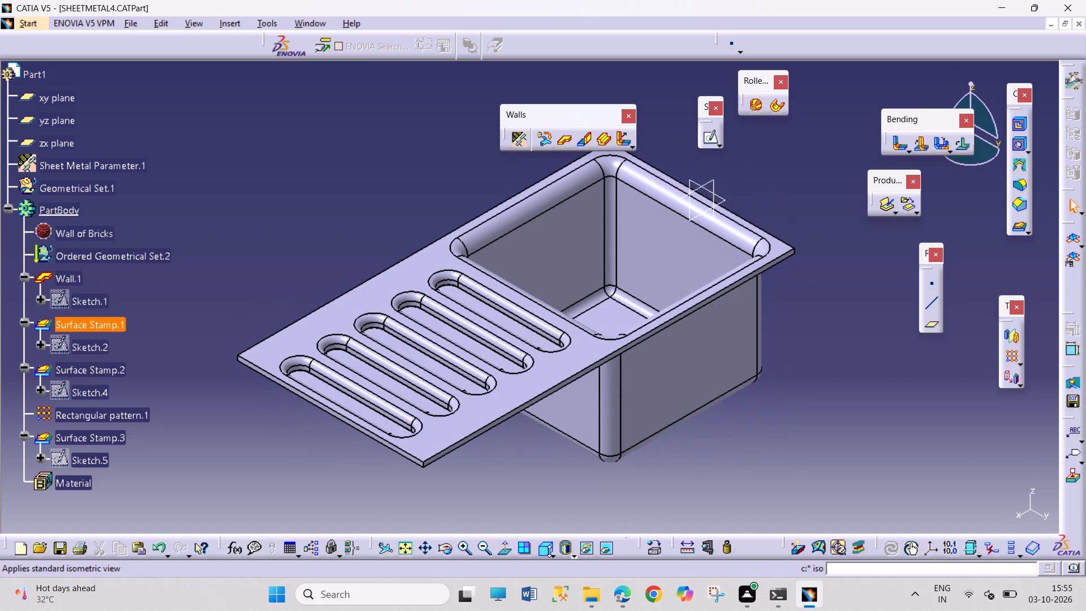
pyautogui.click(546, 549)
pyautogui.click(546, 549)
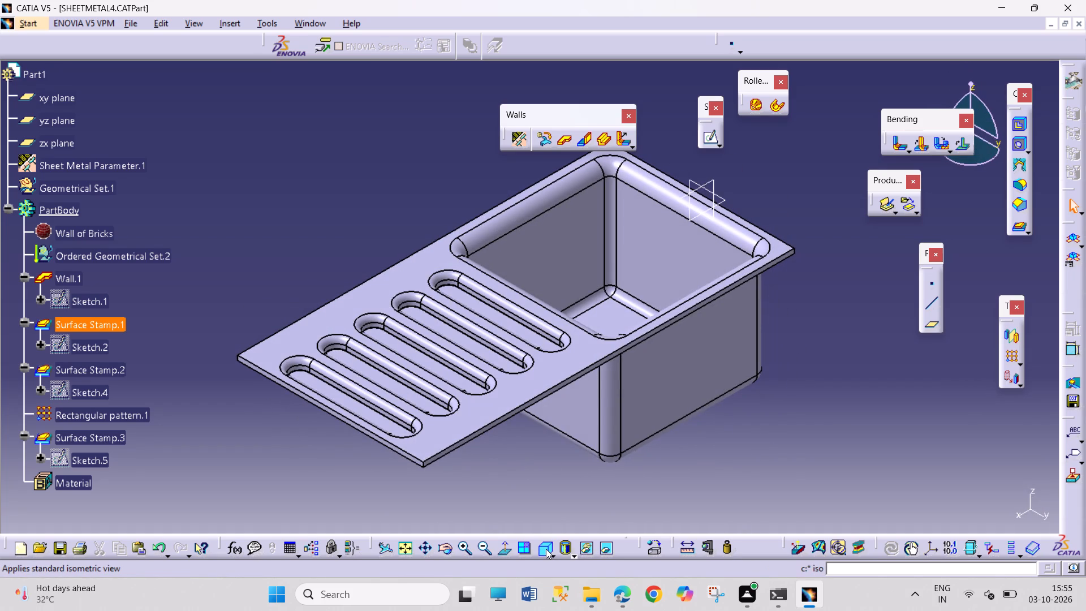
pyautogui.click(546, 549)
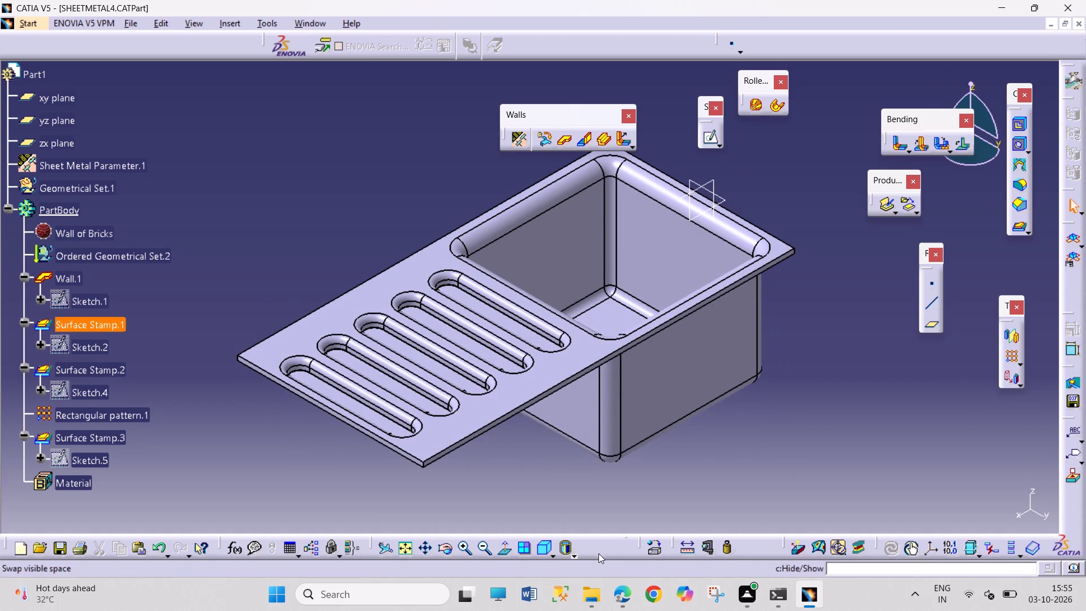
# Apply the Concrete construction material from the default material catalog to the PartBody, replacing the Wall of Bricks material.
pyautogui.click(653, 547)
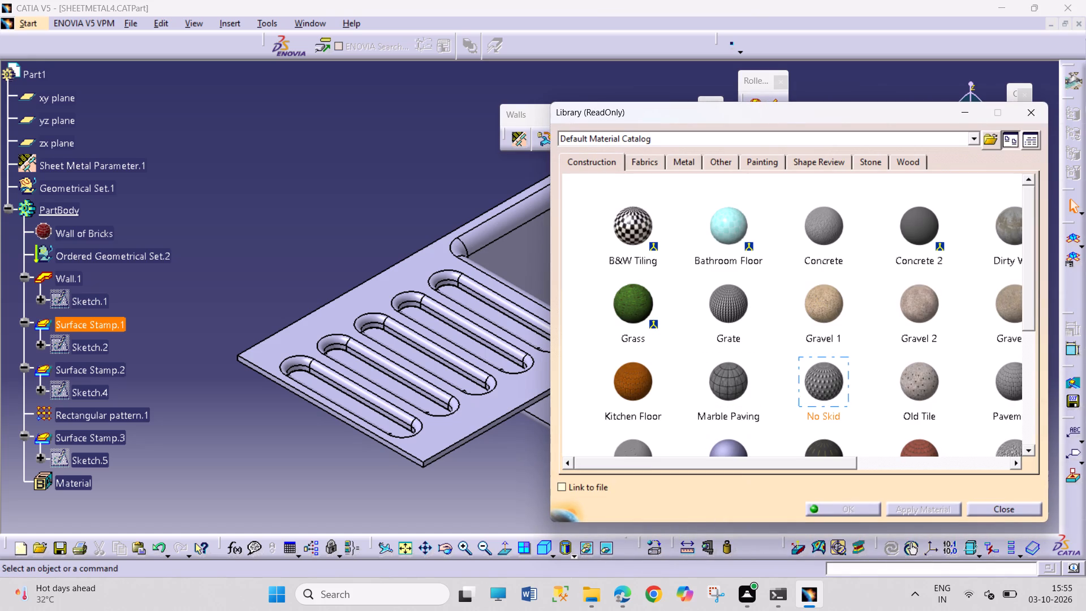
pyautogui.moveTo(829, 247); pyautogui.dragTo(762, 265)
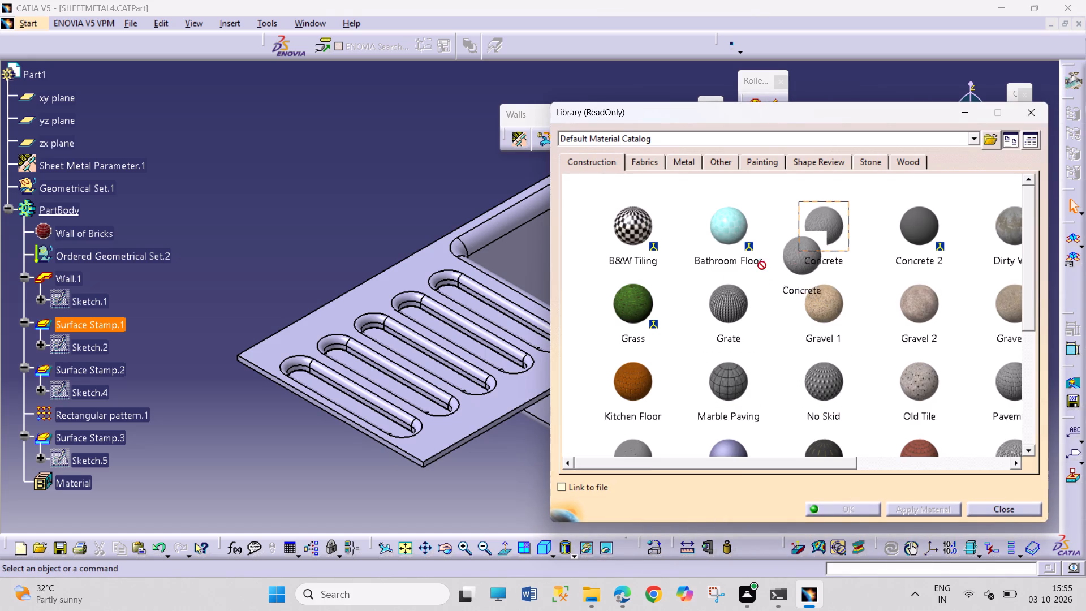
pyautogui.moveTo(762, 265); pyautogui.dragTo(489, 355)
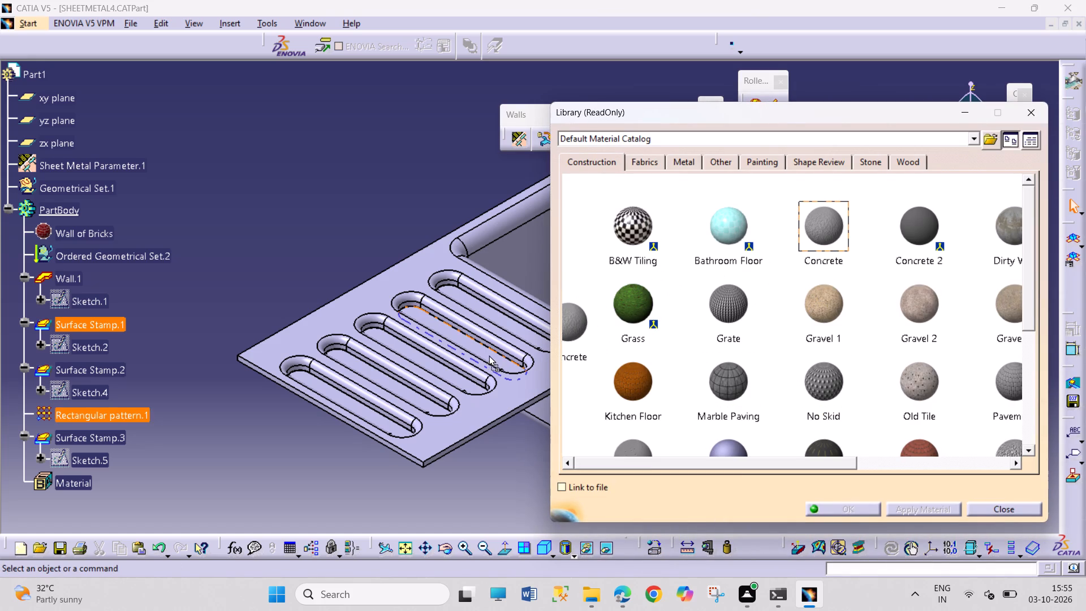
pyautogui.moveTo(489, 355); pyautogui.dragTo(501, 352)
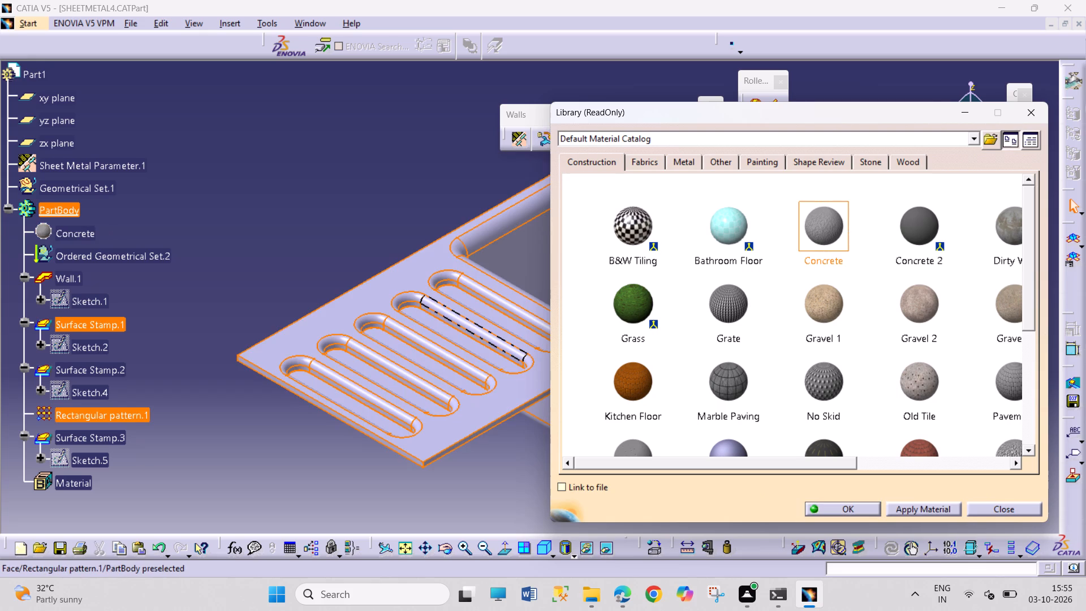
pyautogui.click(938, 513)
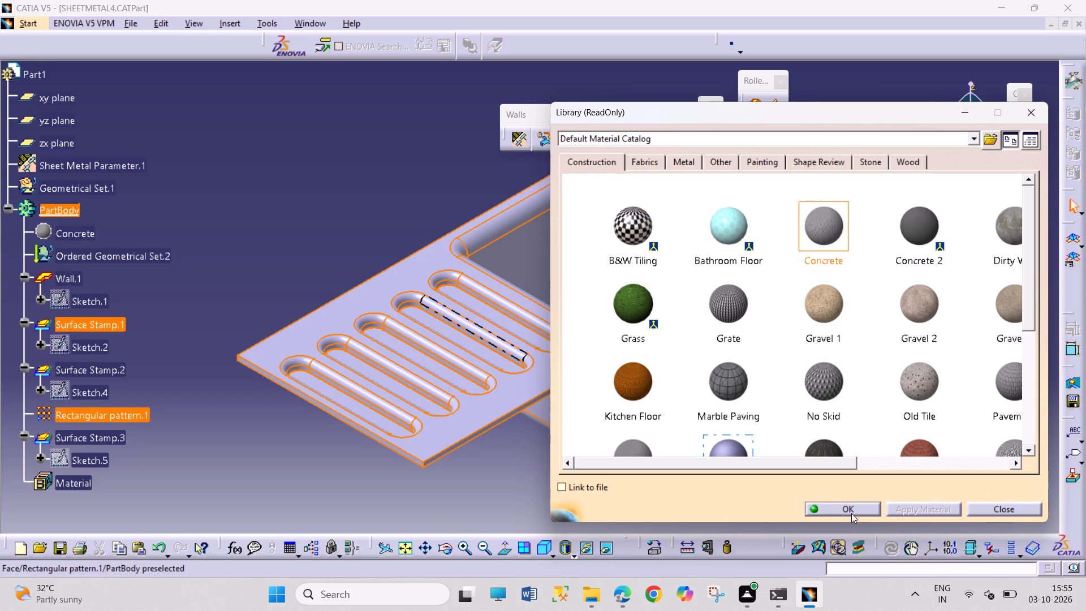
pyautogui.click(842, 513)
pyautogui.click(833, 500)
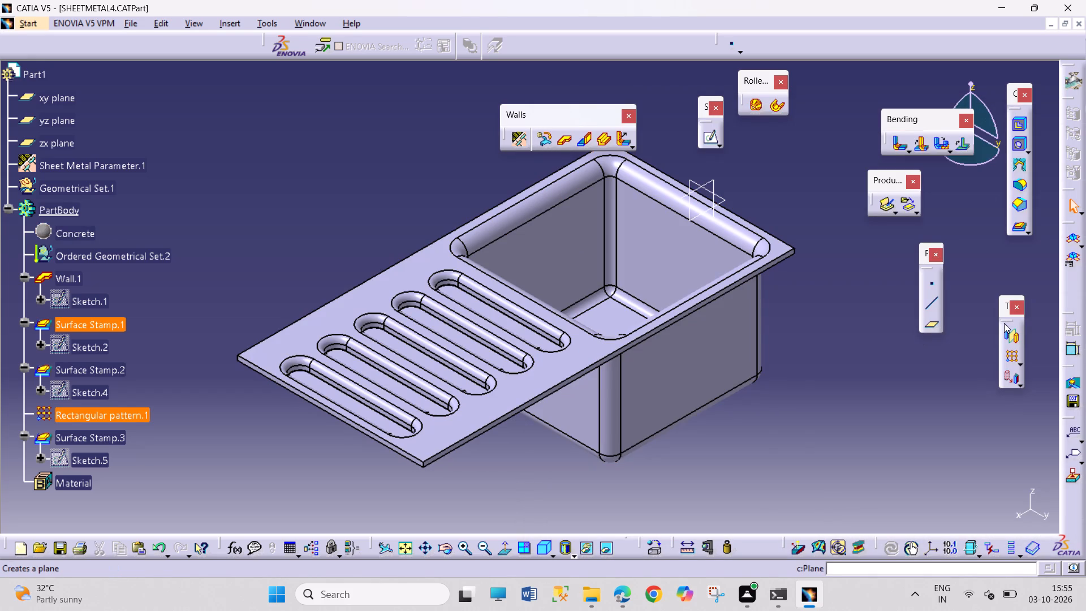
# Line up the floating Reference Elements and Transformations toolbars side by side, clear of the sink model.
pyautogui.moveTo(1009, 321); pyautogui.dragTo(946, 316)
pyautogui.moveTo(949, 324); pyautogui.dragTo(955, 327)
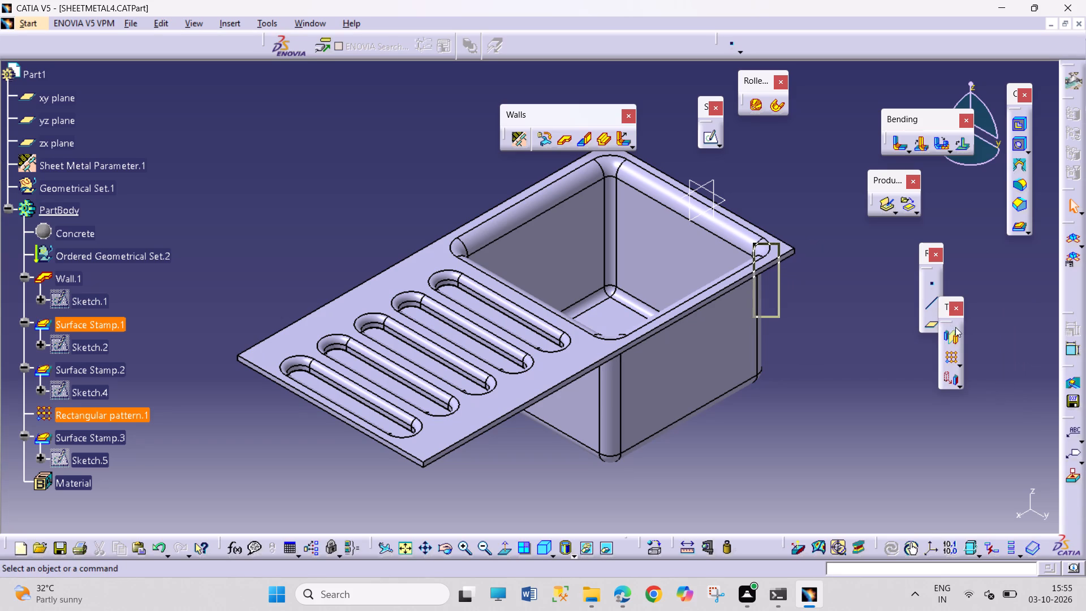
pyautogui.moveTo(955, 327); pyautogui.dragTo(968, 330)
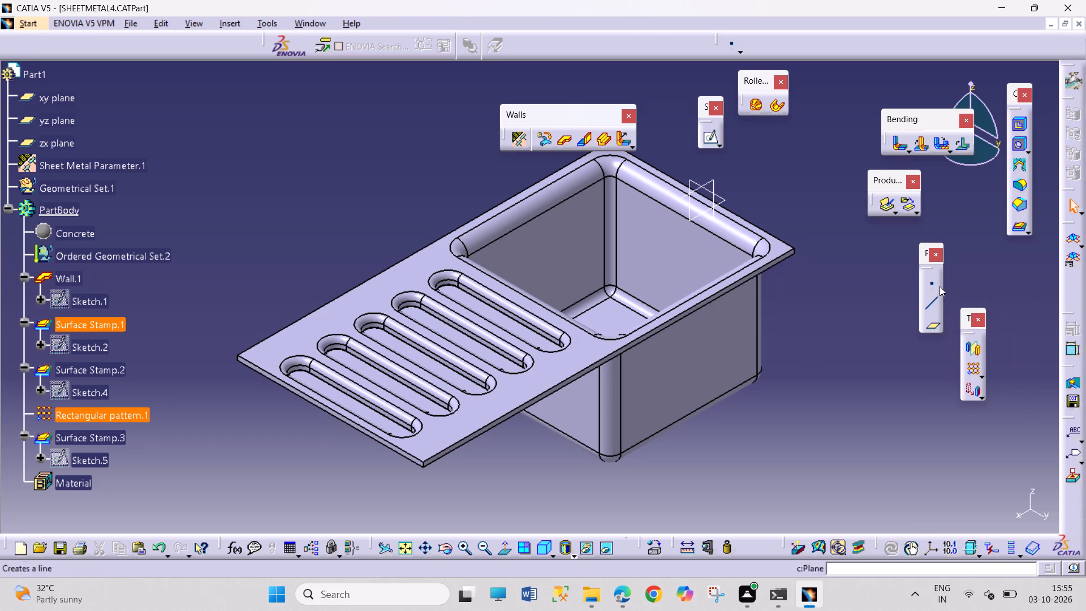
pyautogui.moveTo(924, 269); pyautogui.dragTo(924, 310)
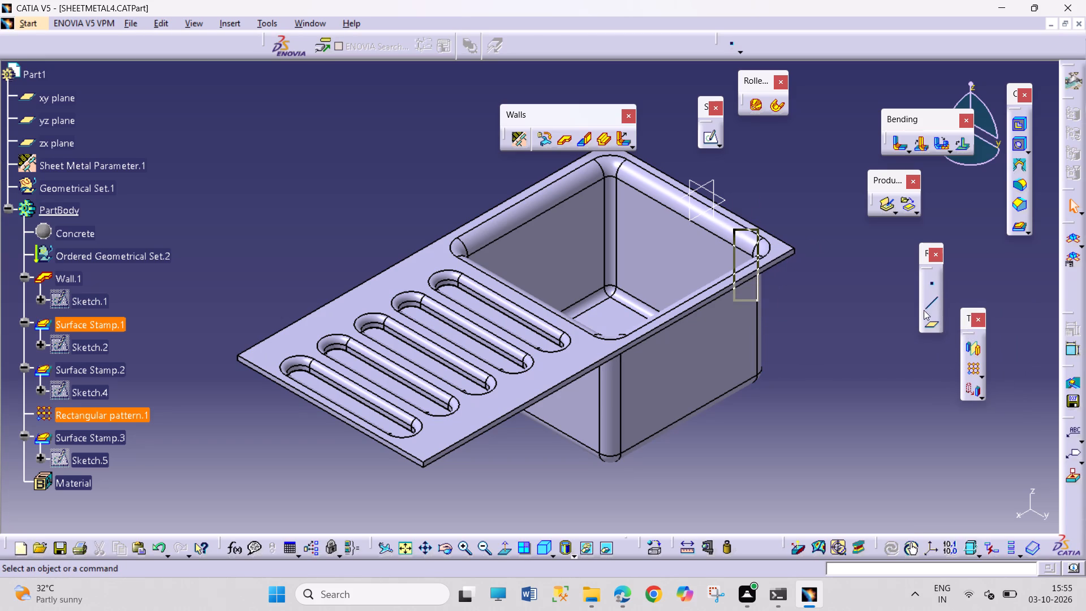
pyautogui.moveTo(924, 310); pyautogui.dragTo(920, 330)
pyautogui.moveTo(920, 330); pyautogui.dragTo(926, 334)
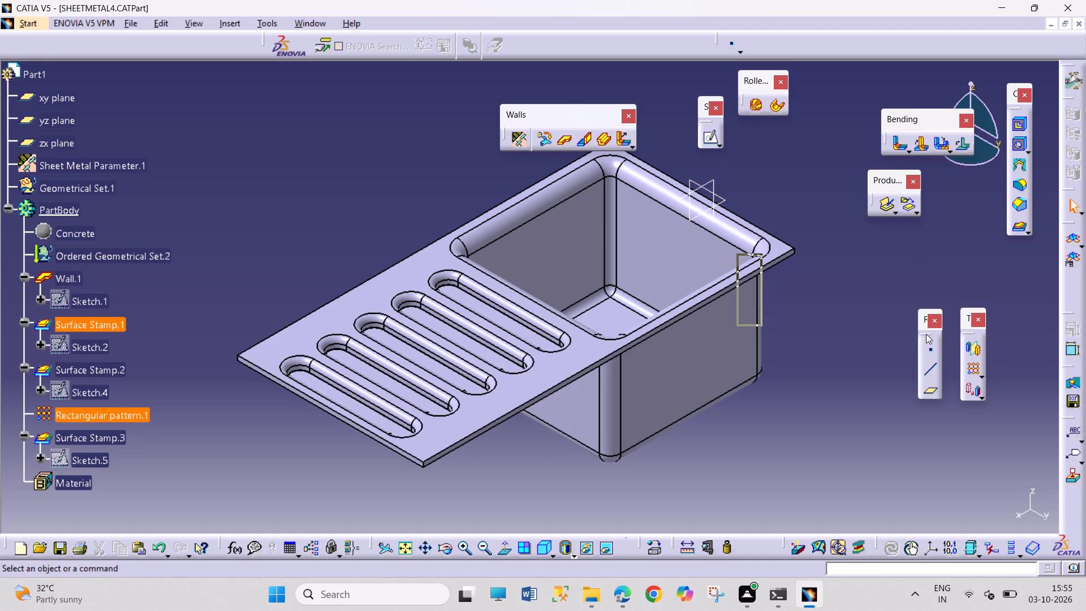
pyautogui.moveTo(926, 334); pyautogui.dragTo(940, 333)
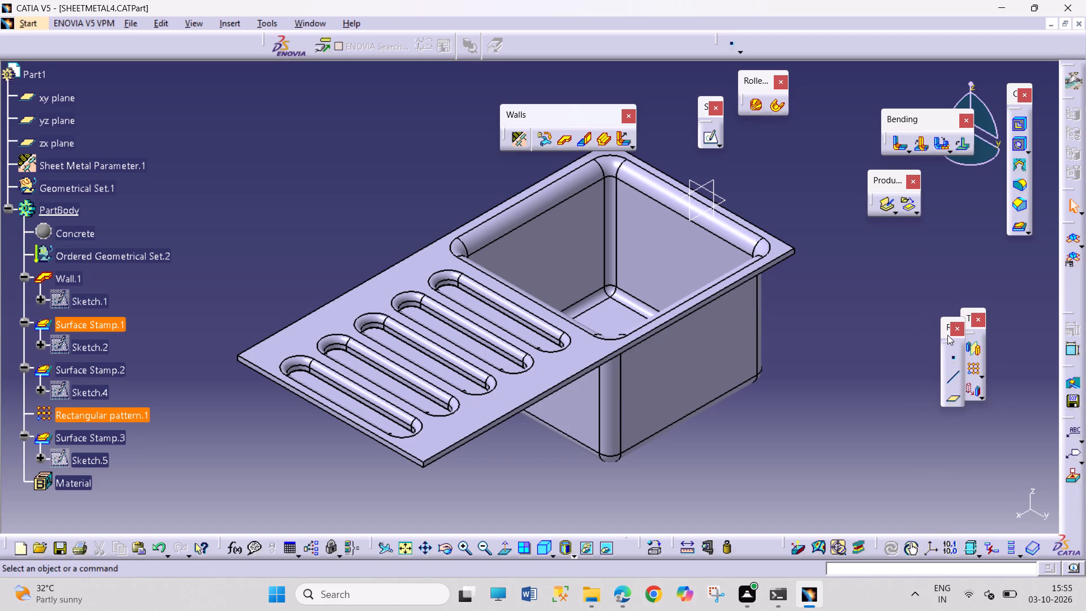
pyautogui.moveTo(947, 335); pyautogui.dragTo(934, 330)
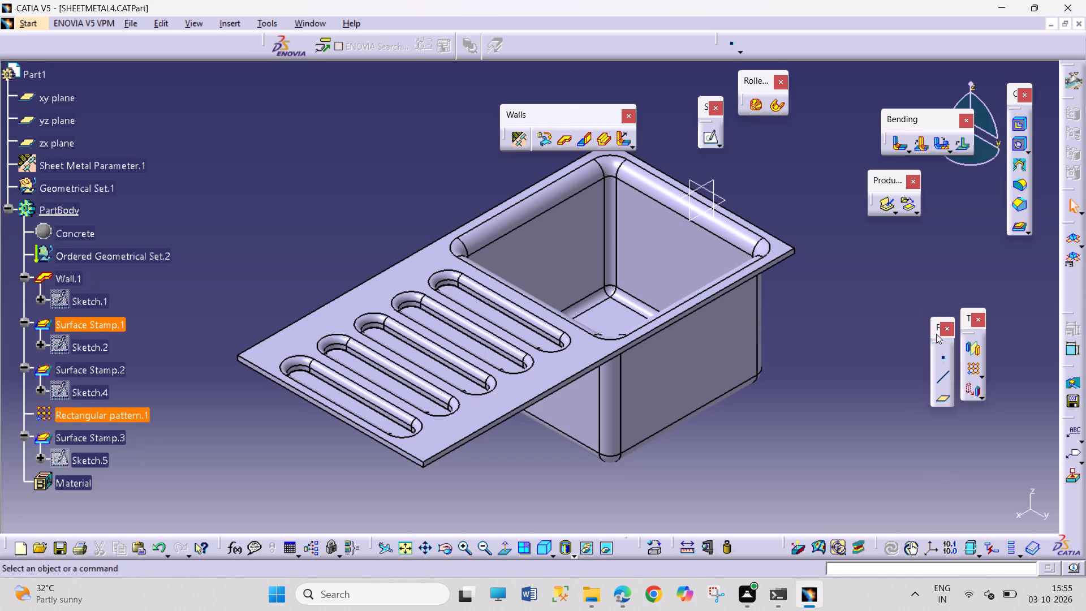
pyautogui.moveTo(936, 339); pyautogui.dragTo(936, 325)
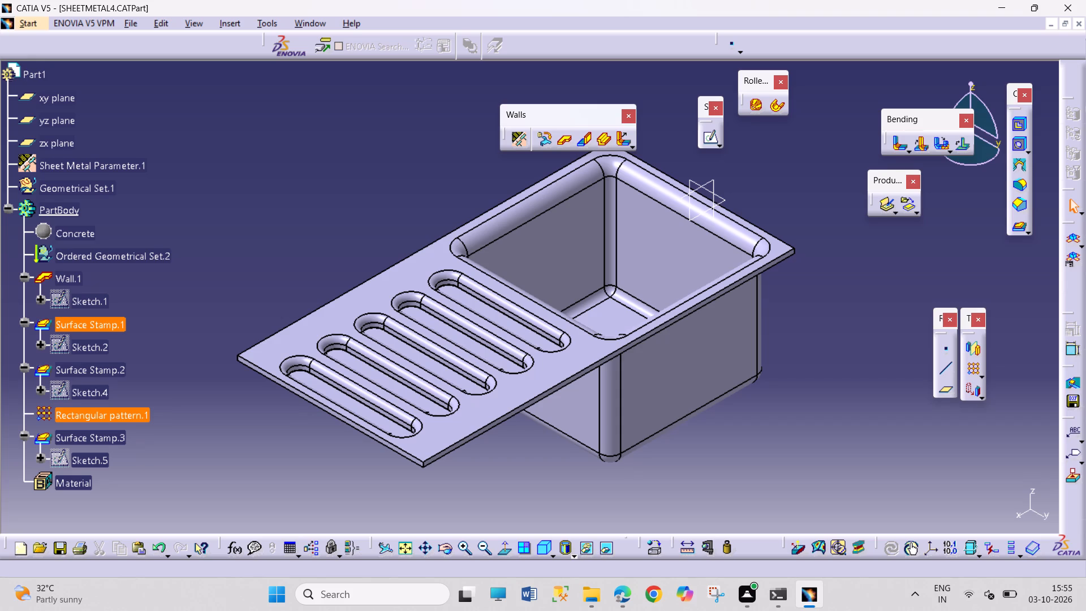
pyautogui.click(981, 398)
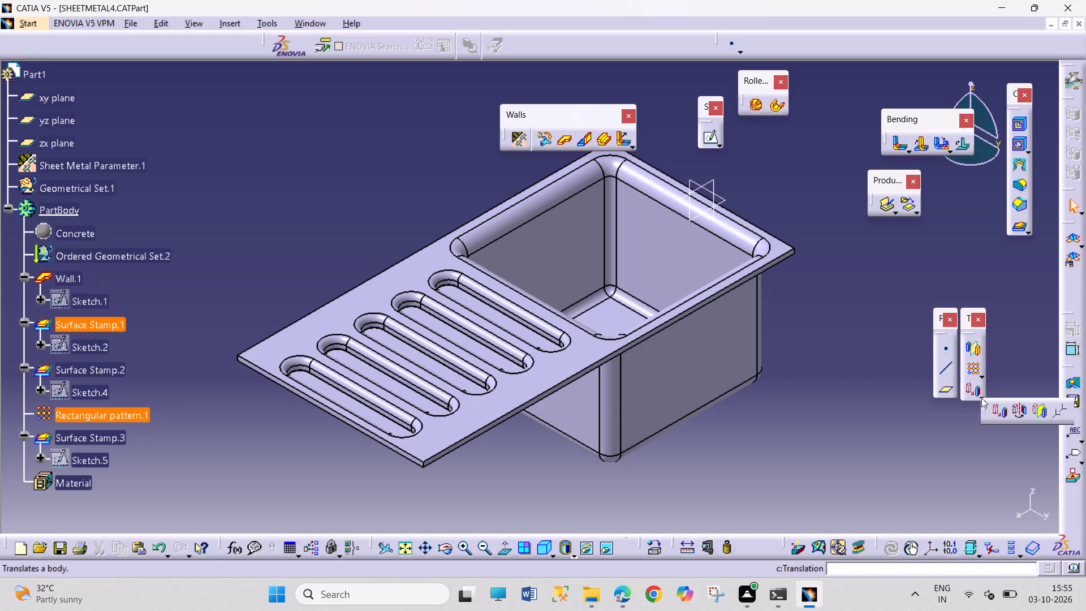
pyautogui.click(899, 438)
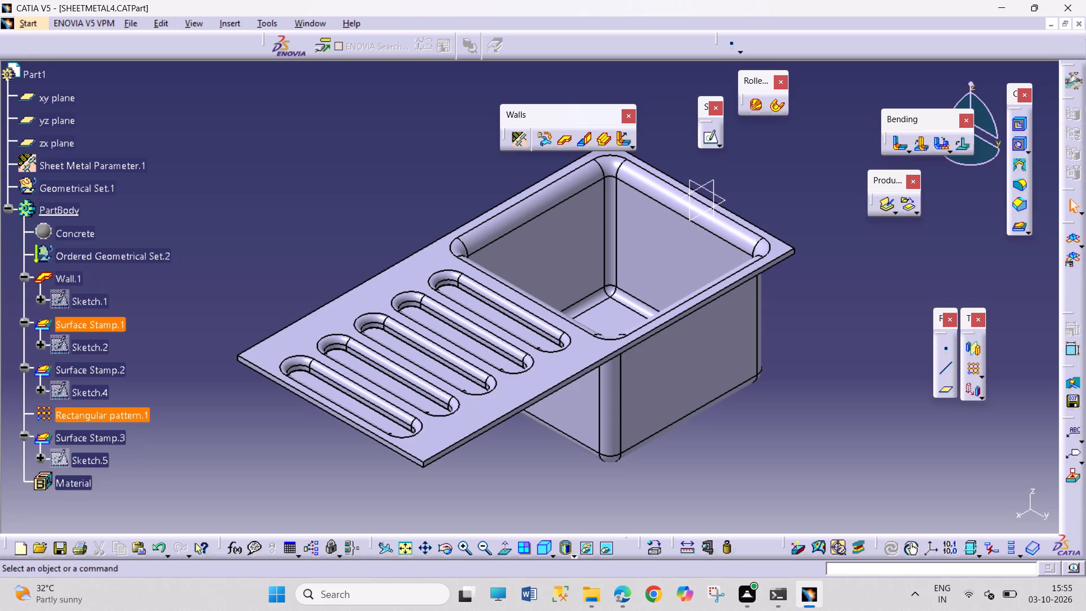
# Save the SHEETMETAL4 part with its Concrete material.
pyautogui.hotkey('ctrl', 's')
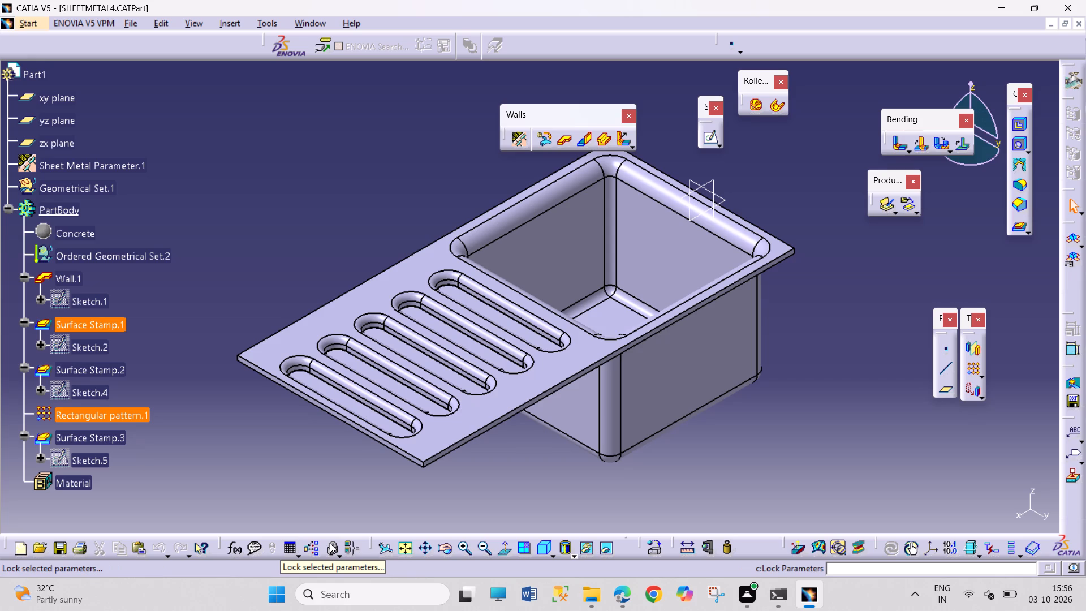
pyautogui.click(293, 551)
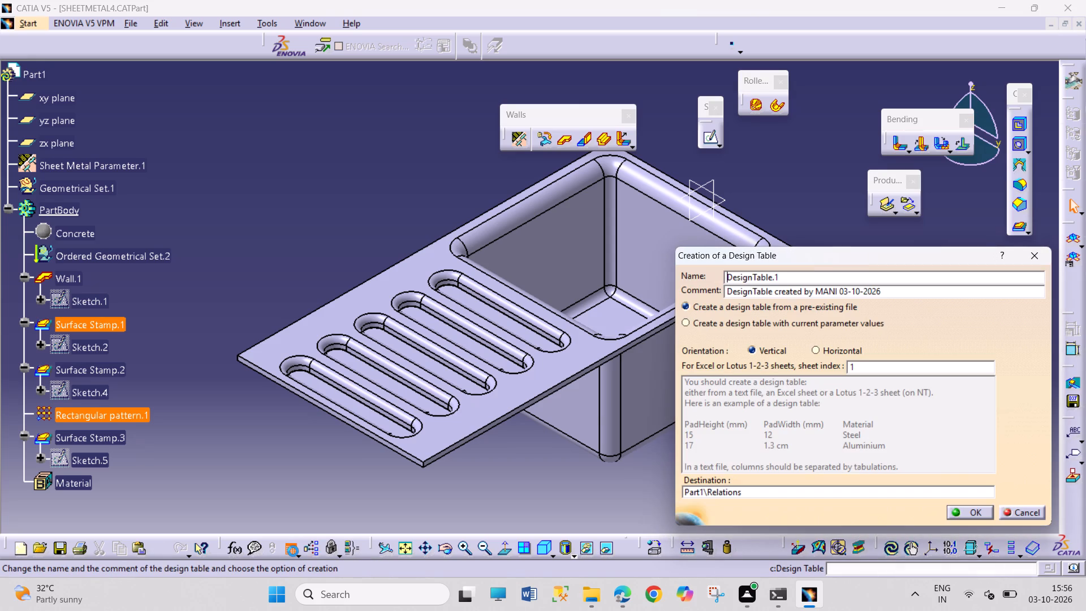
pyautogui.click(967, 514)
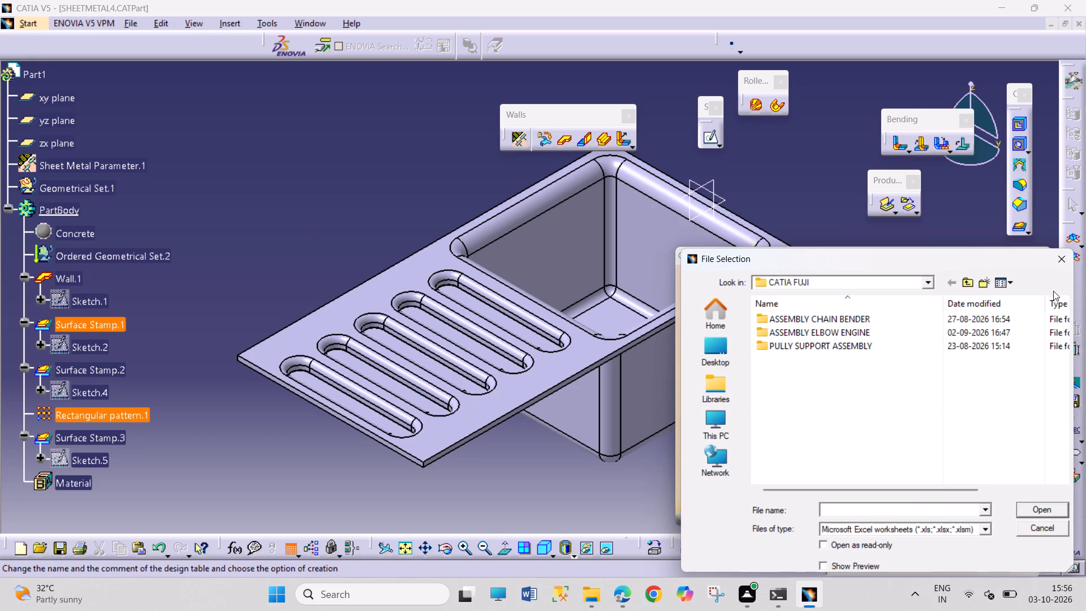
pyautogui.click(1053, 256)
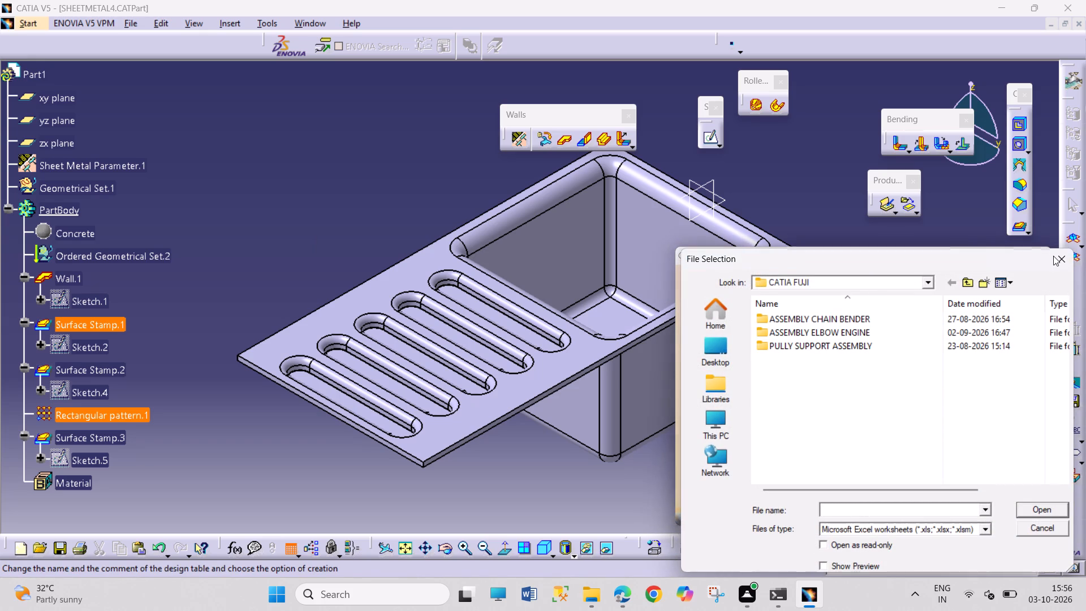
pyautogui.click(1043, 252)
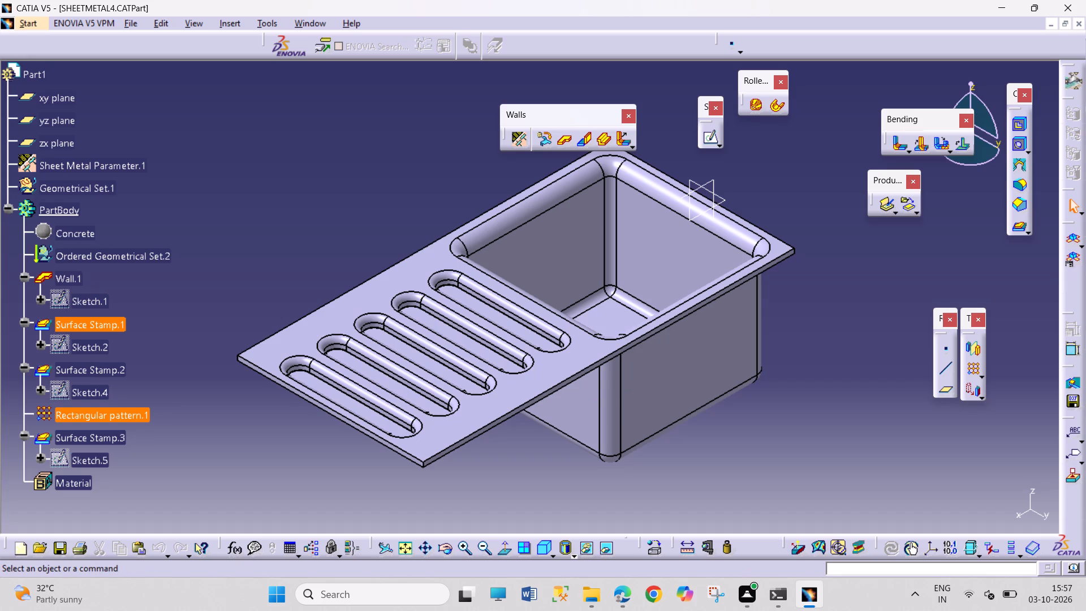
# Examine the finished sink from above, the side and the drainboard end, checking the basin, drain recess and slots.
pyautogui.click(537, 552)
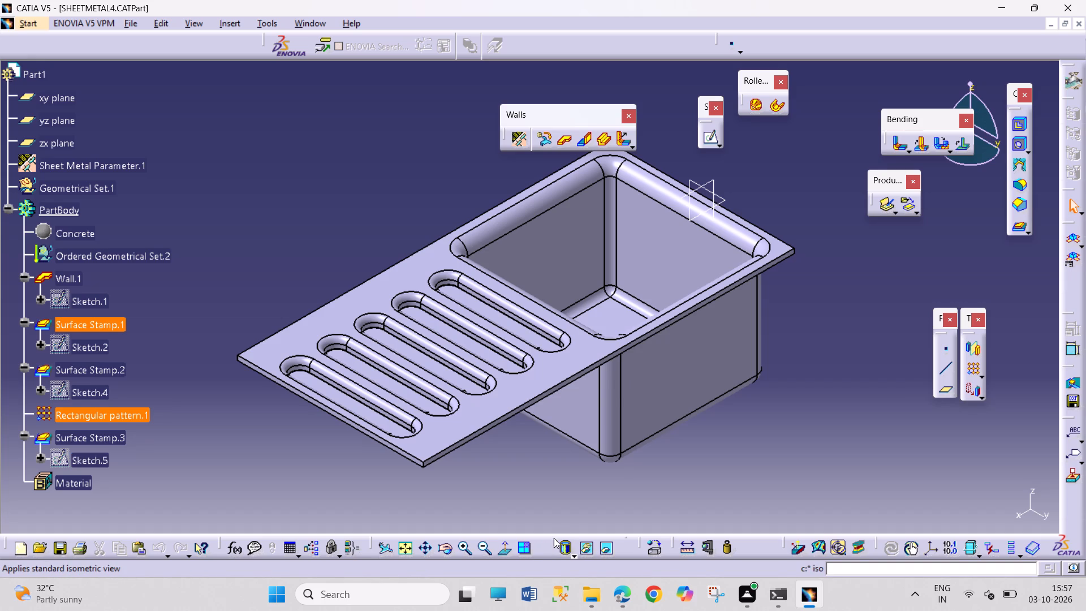
pyautogui.click(539, 549)
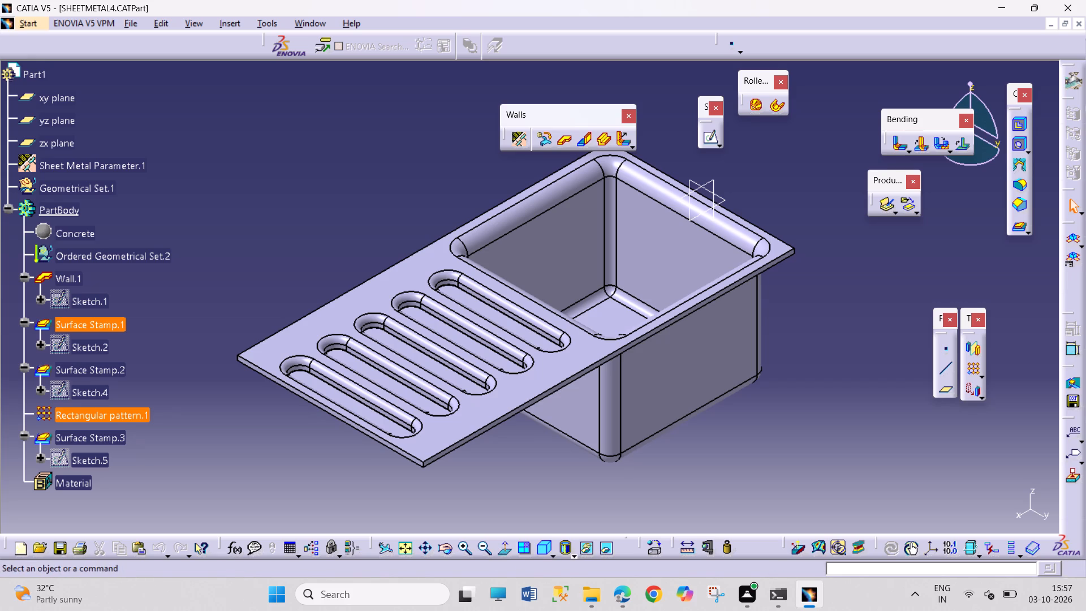
pyautogui.click(447, 551)
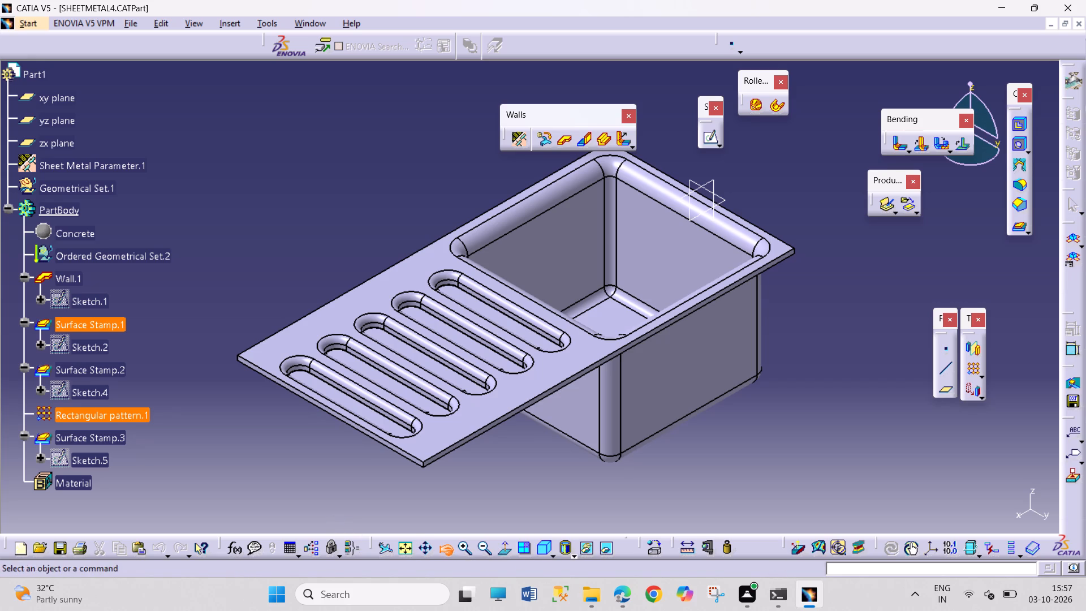
pyautogui.moveTo(332, 517); pyautogui.dragTo(702, 466)
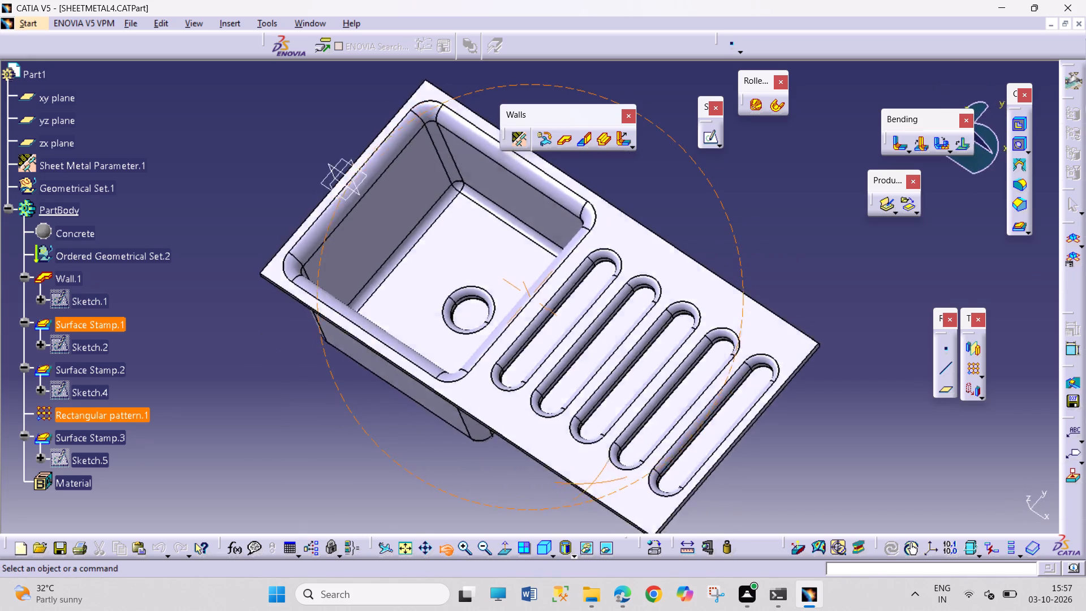
pyautogui.moveTo(702, 466); pyautogui.dragTo(752, 424)
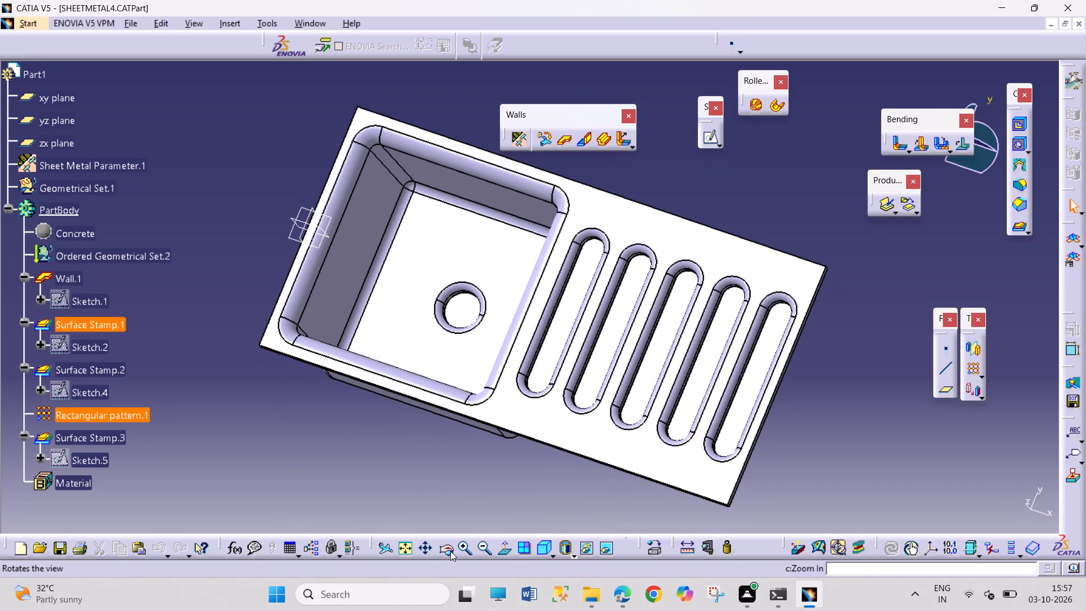
pyautogui.click(449, 551)
pyautogui.moveTo(371, 502); pyautogui.dragTo(428, 396)
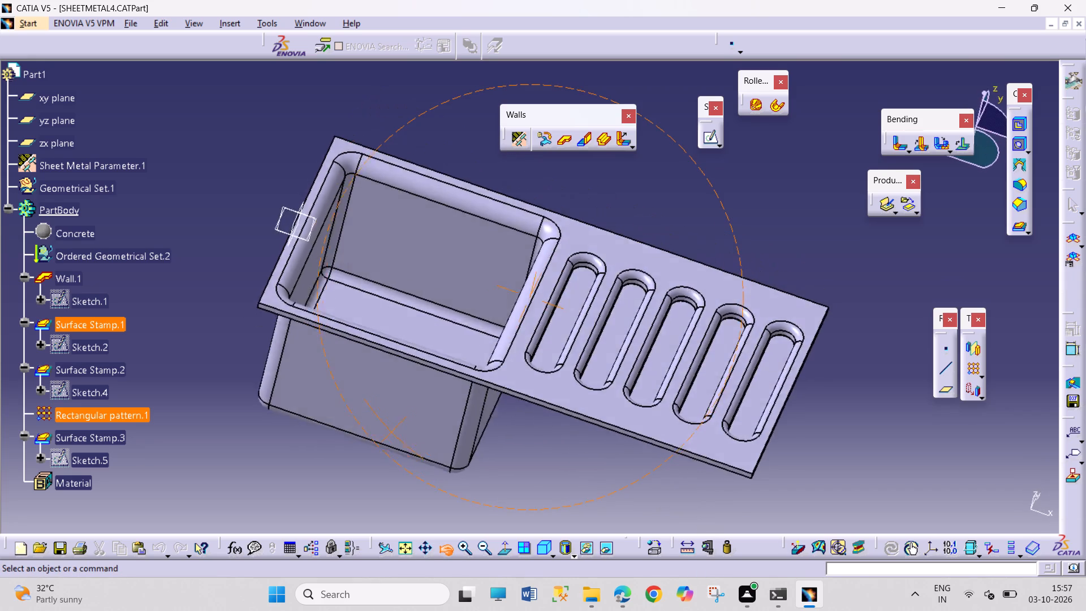
pyautogui.moveTo(428, 396); pyautogui.dragTo(376, 266)
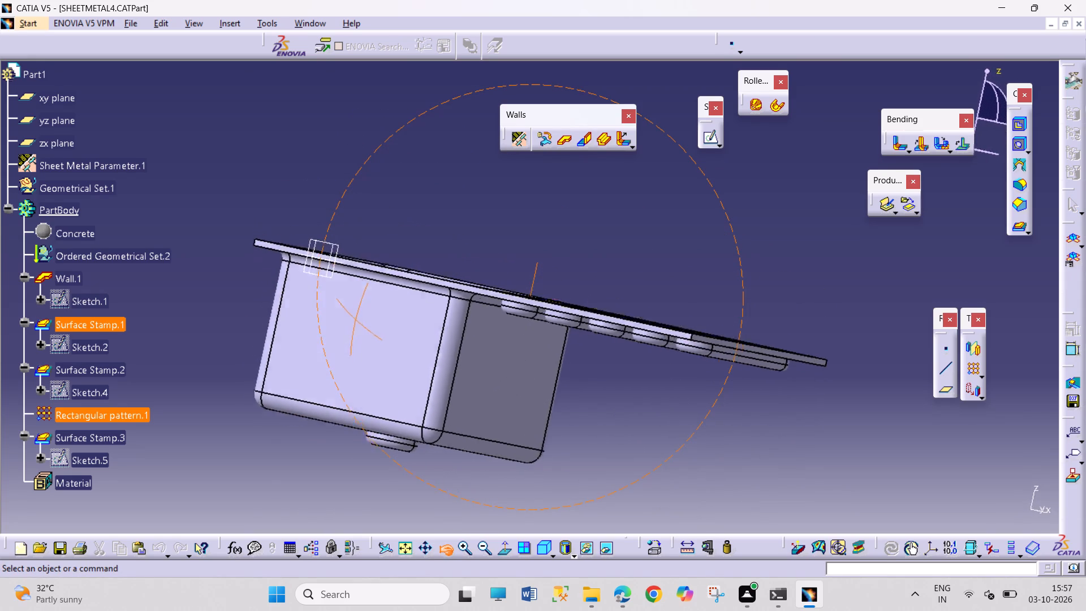
pyautogui.moveTo(376, 266); pyautogui.dragTo(352, 349)
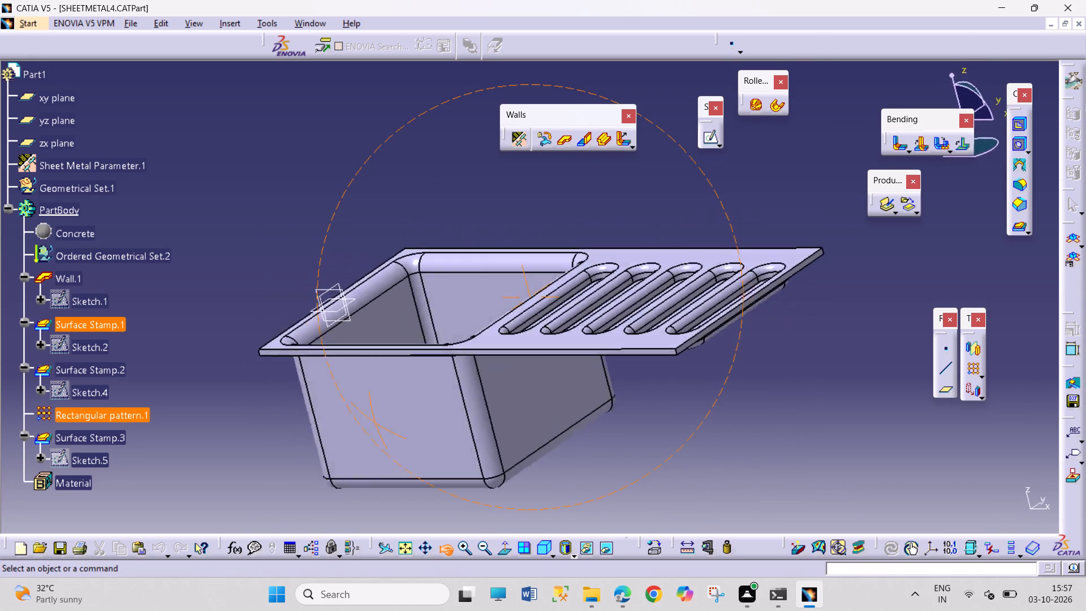
pyautogui.moveTo(352, 349); pyautogui.dragTo(249, 170)
pyautogui.moveTo(441, 554); pyautogui.dragTo(442, 549)
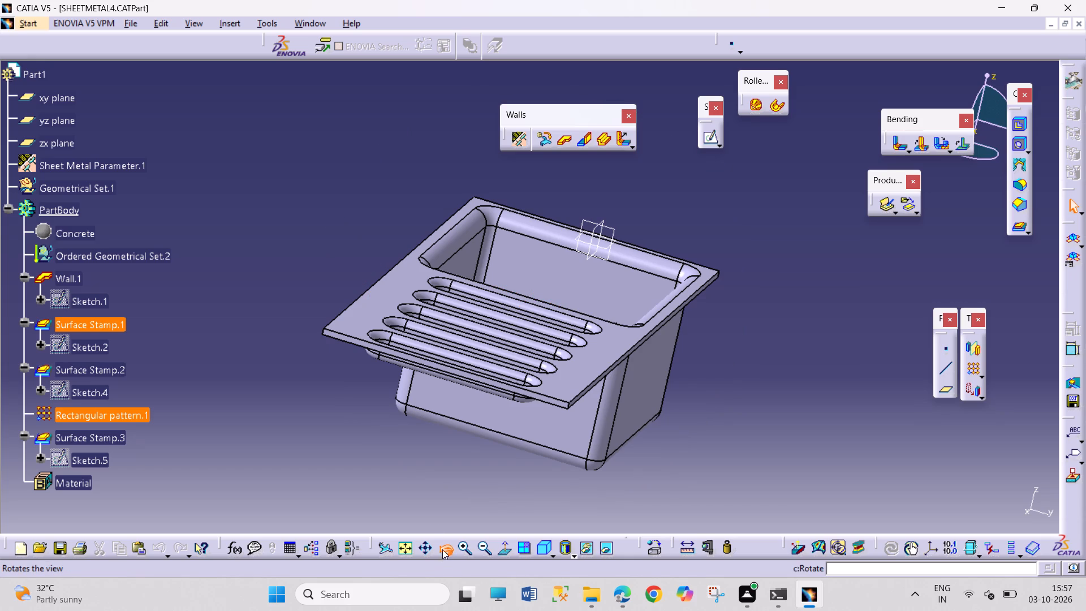
pyautogui.moveTo(442, 549); pyautogui.dragTo(438, 539)
pyautogui.click(442, 543)
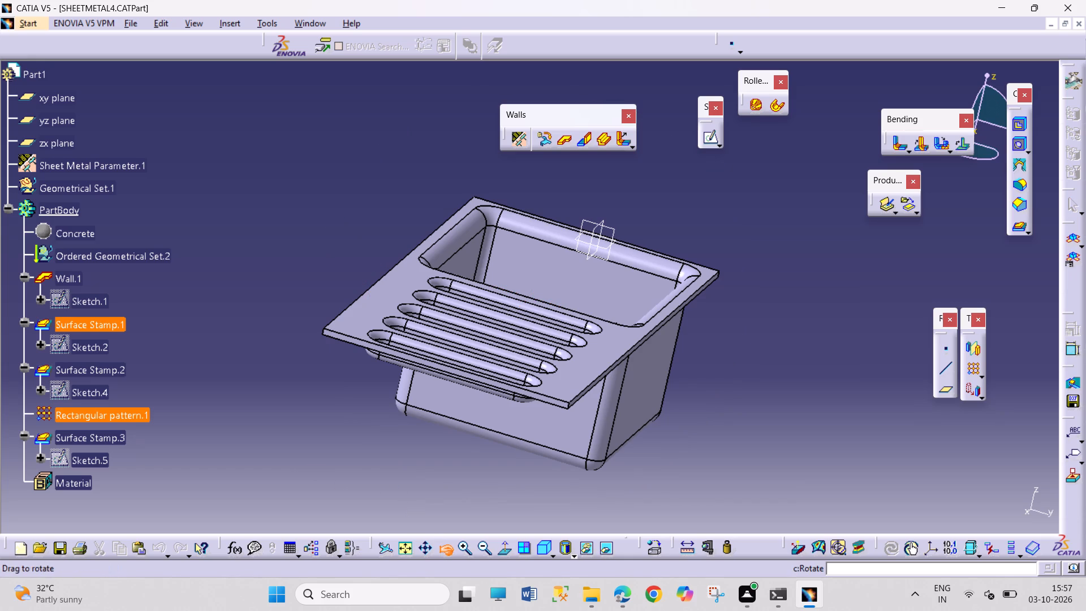
pyautogui.moveTo(316, 391); pyautogui.dragTo(373, 494)
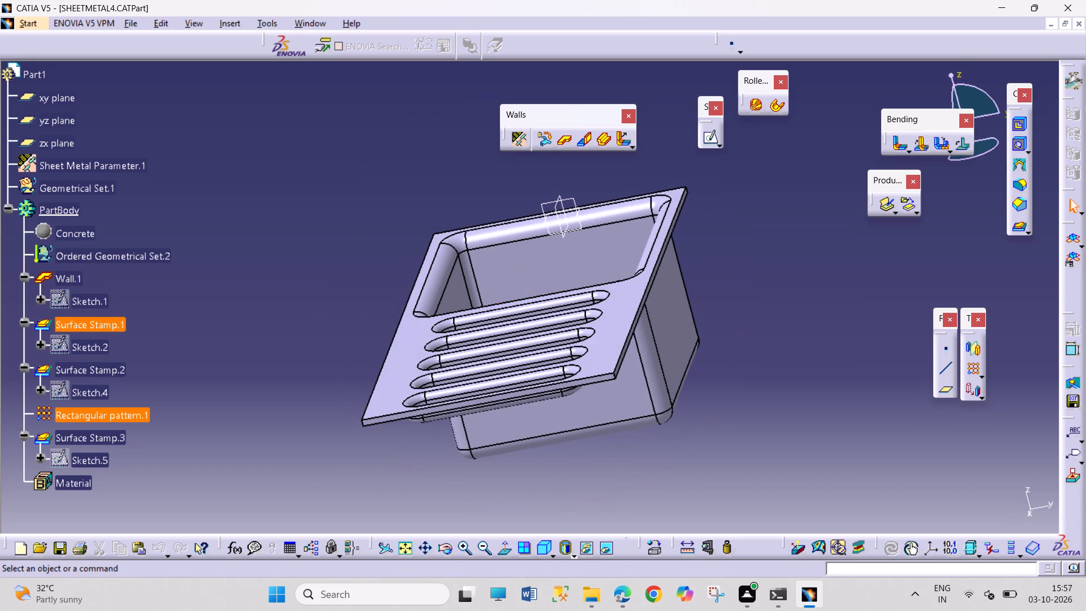
pyautogui.click(438, 548)
pyautogui.moveTo(331, 163); pyautogui.dragTo(443, 266)
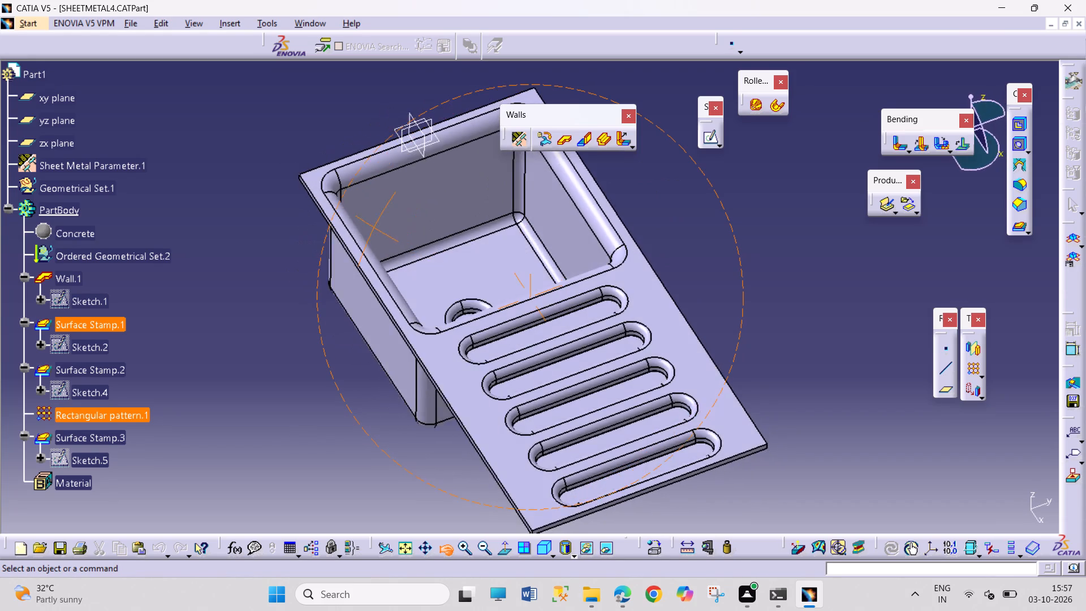
pyautogui.moveTo(443, 266); pyautogui.dragTo(452, 285)
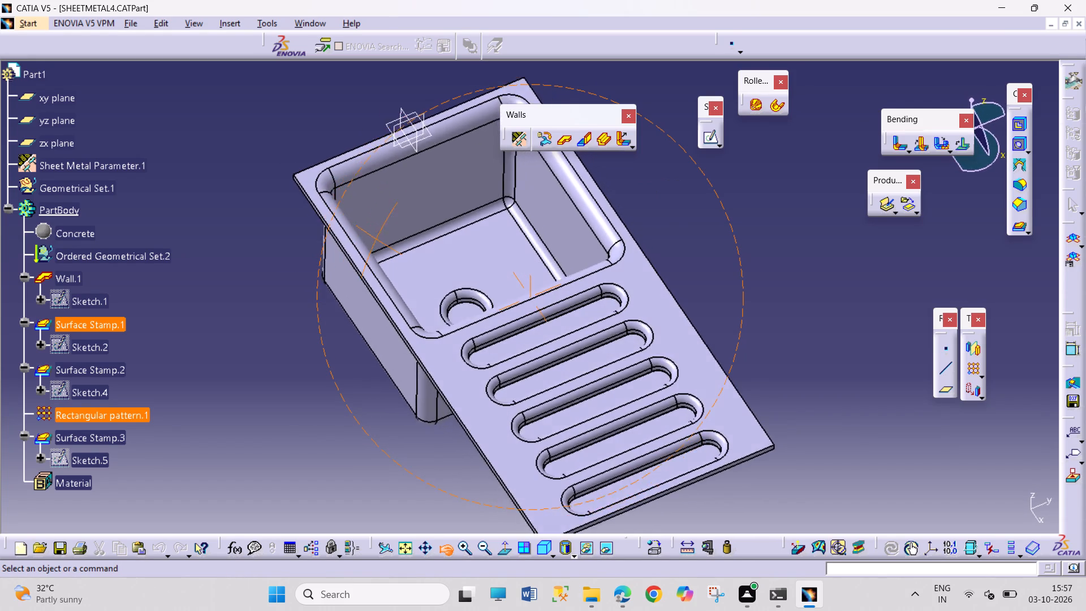
pyautogui.moveTo(452, 285); pyautogui.dragTo(467, 313)
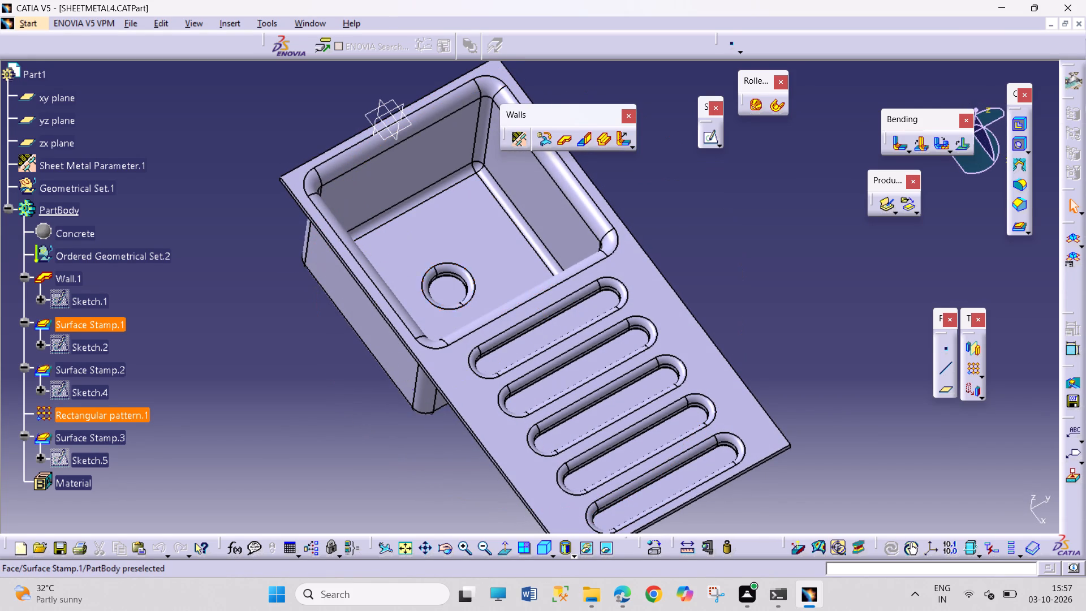
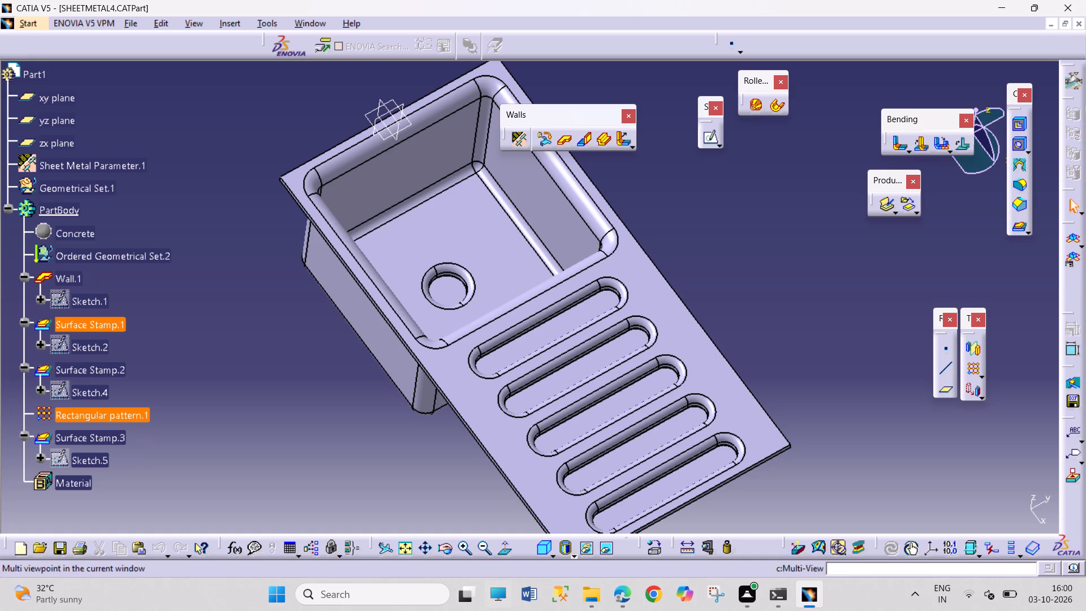
# Show the whole finished sink in the standard isometric view.
pyautogui.click(541, 552)
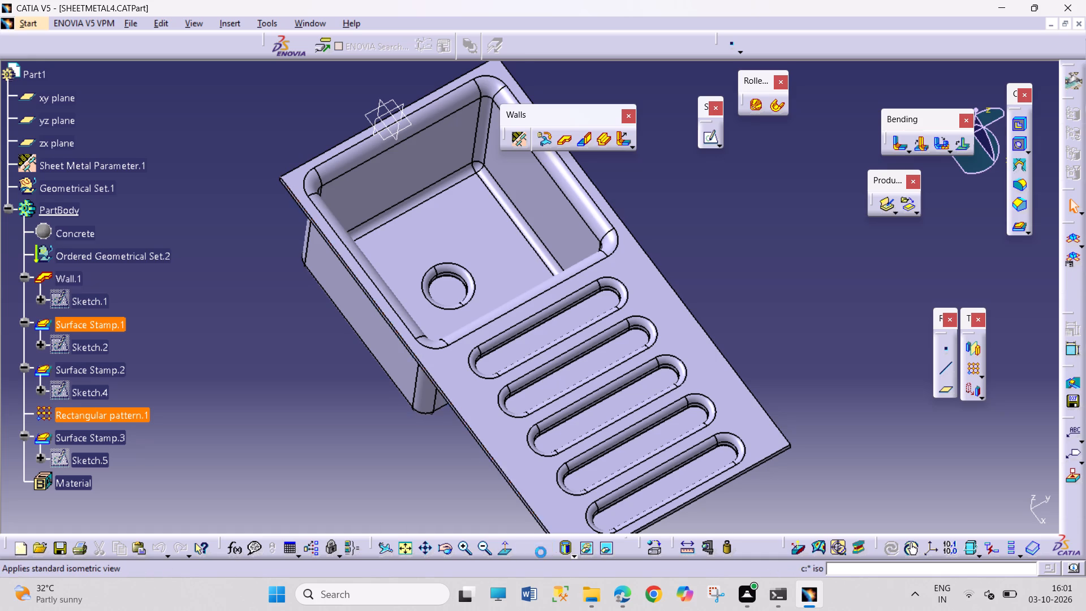
pyautogui.moveTo(532, 492); pyautogui.dragTo(692, 501)
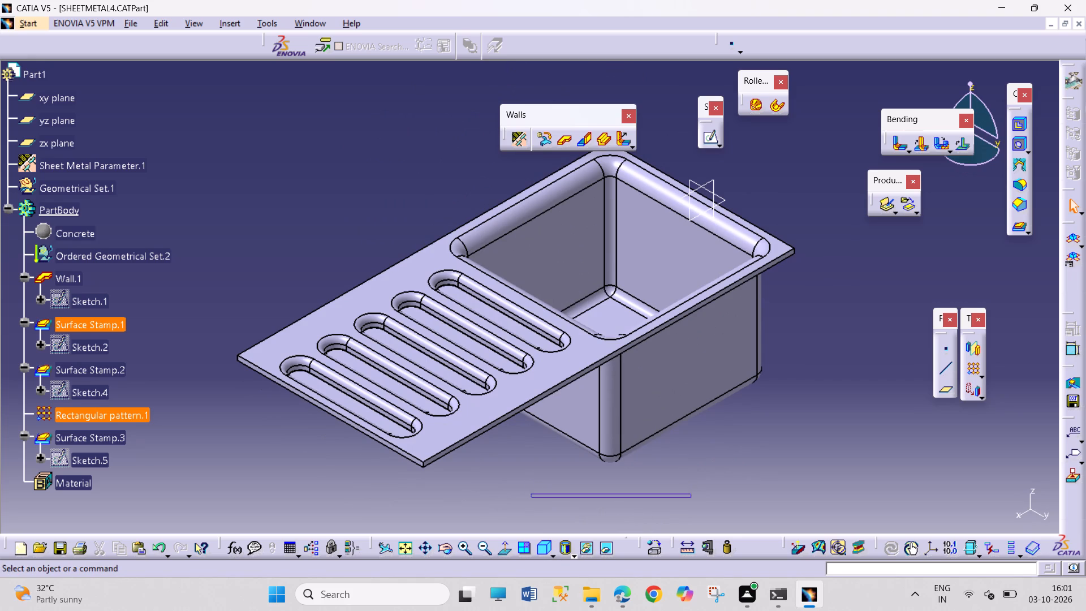
pyautogui.moveTo(692, 501); pyautogui.dragTo(688, 524)
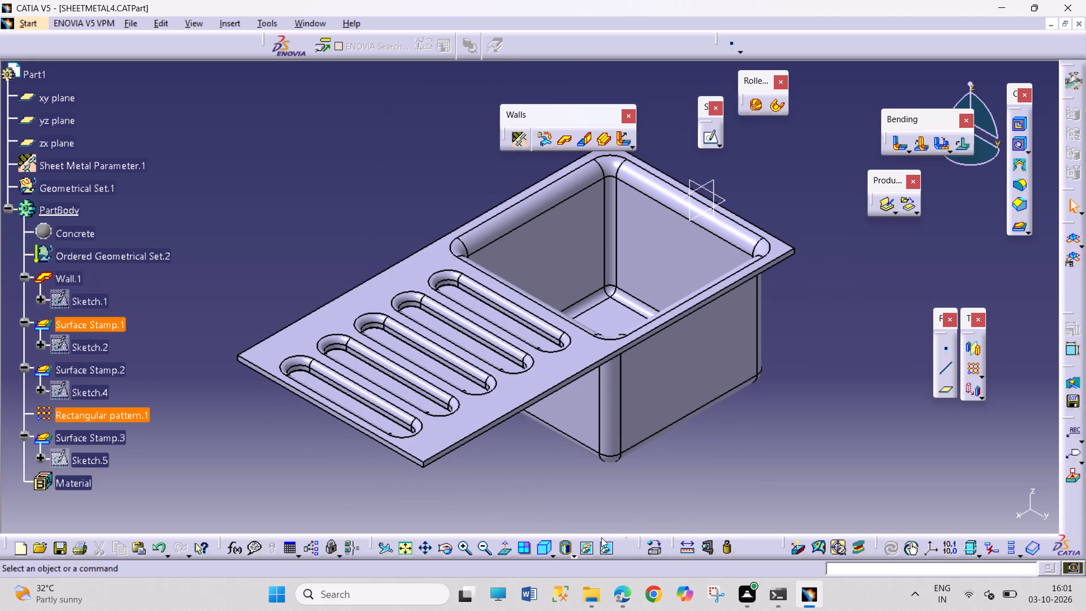
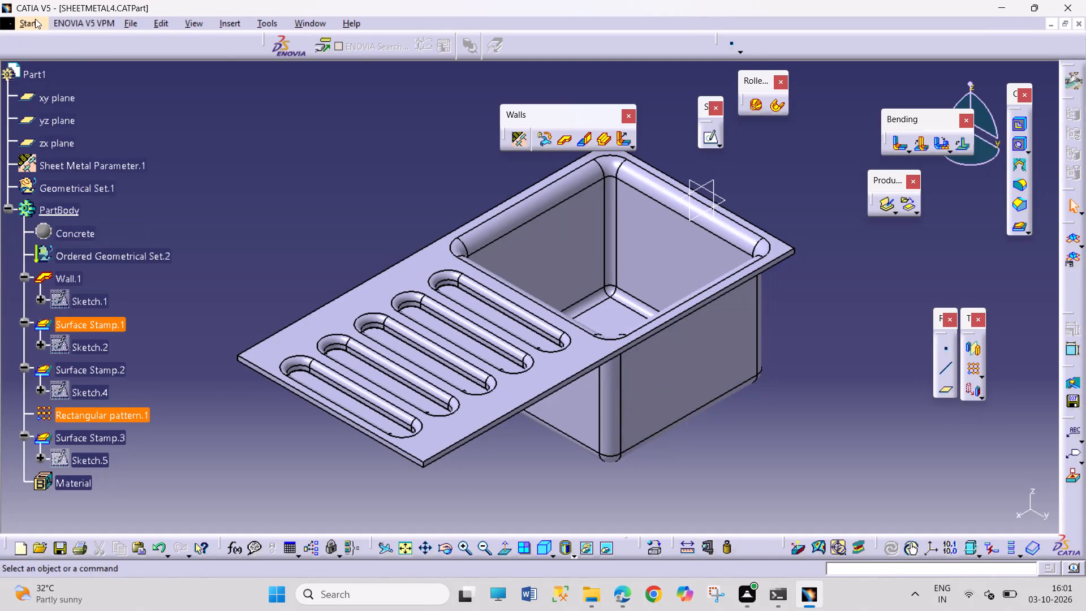
# Create a new, empty Part document.
pyautogui.click(35, 19)
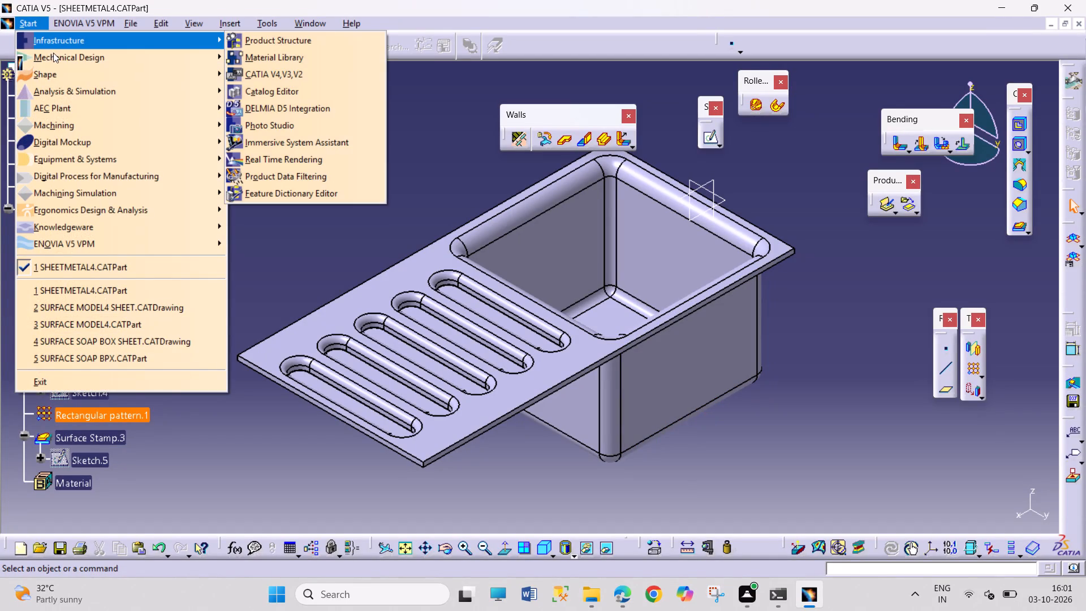
pyautogui.click(730, 271)
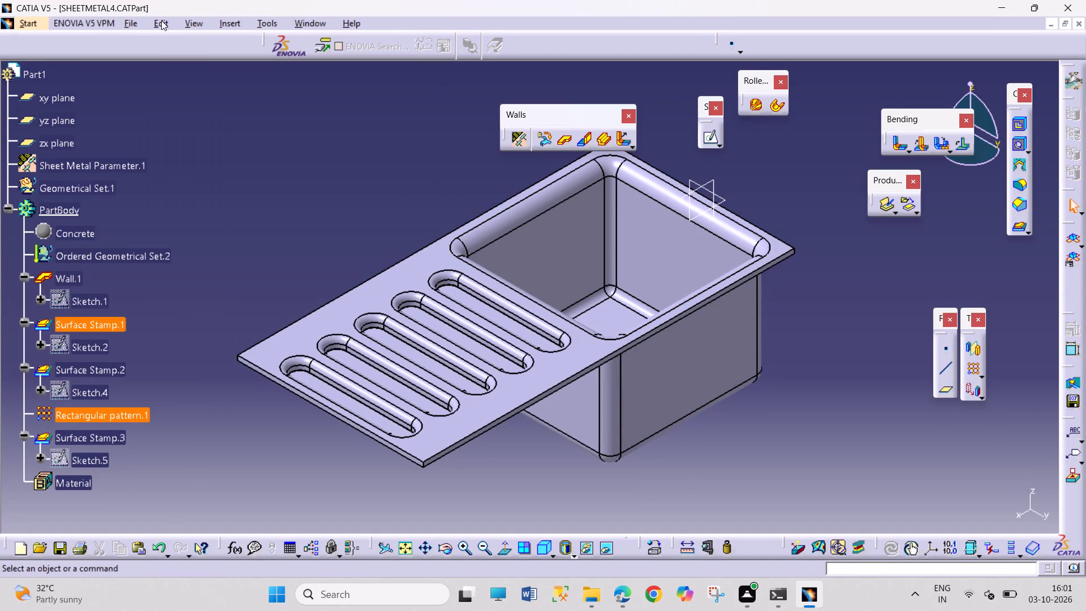
pyautogui.click(121, 24)
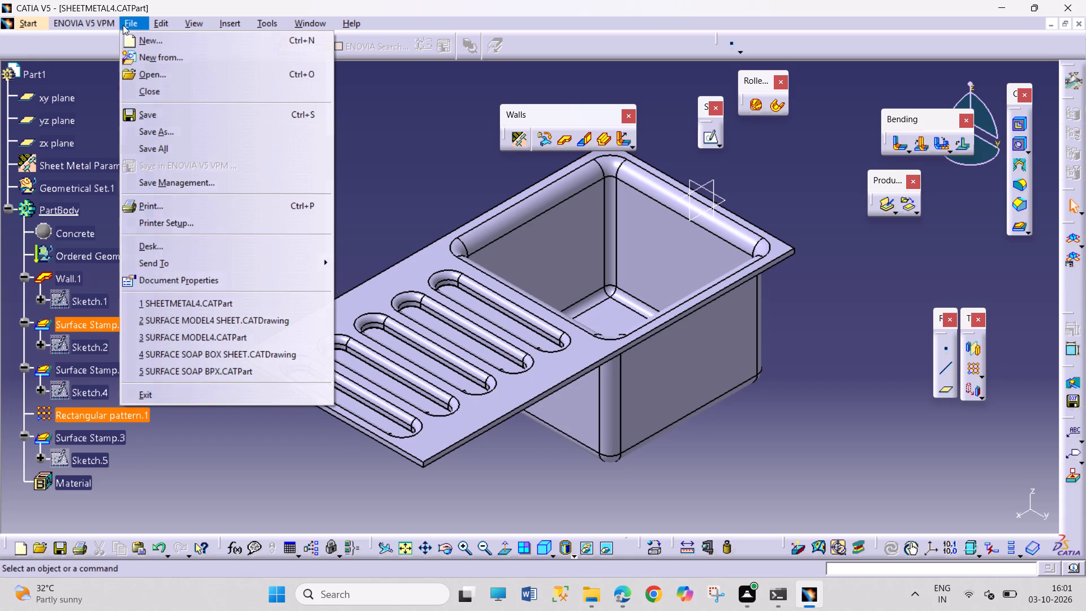
pyautogui.click(131, 35)
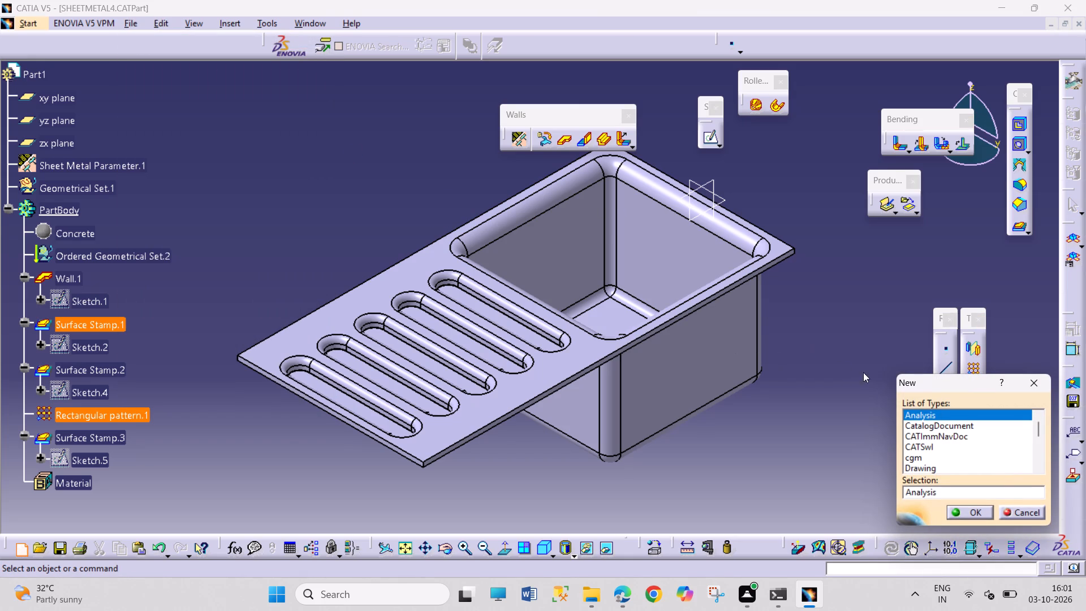
pyautogui.scroll(-4, 928, 439)
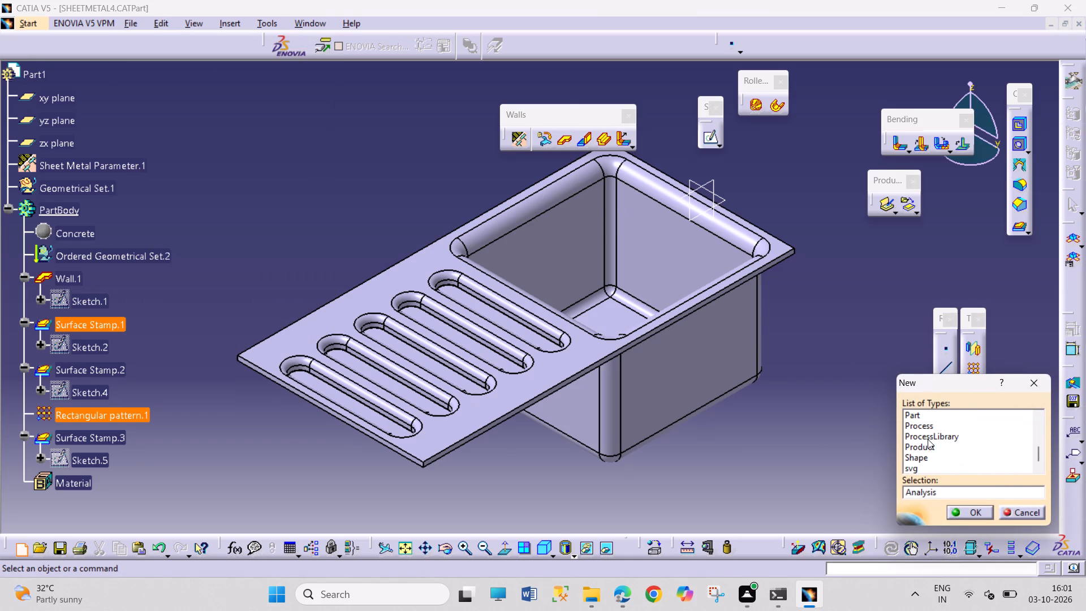
pyautogui.click(924, 409)
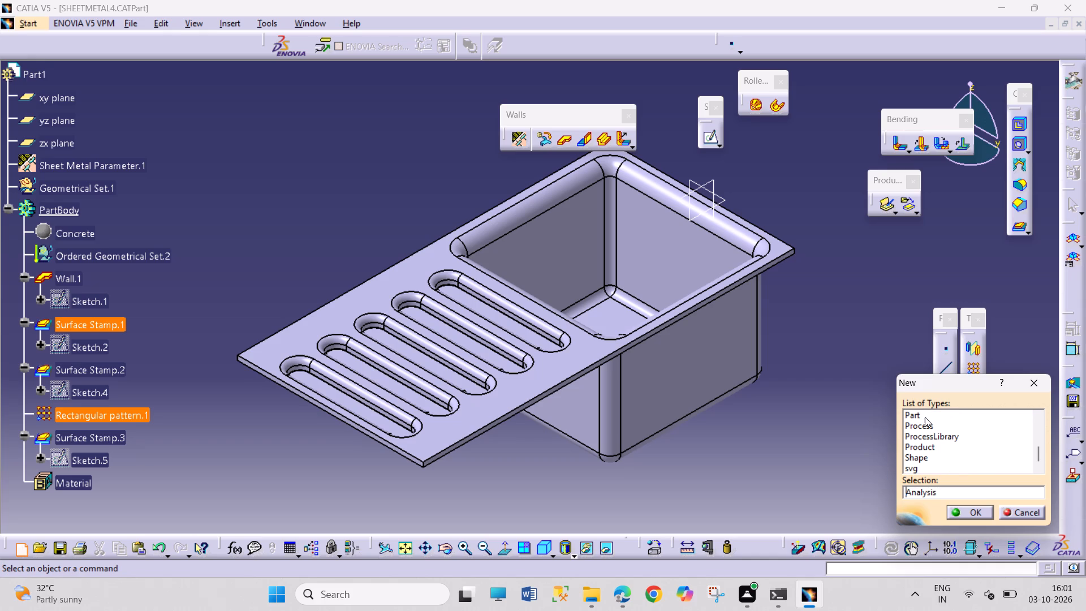
pyautogui.click(925, 417)
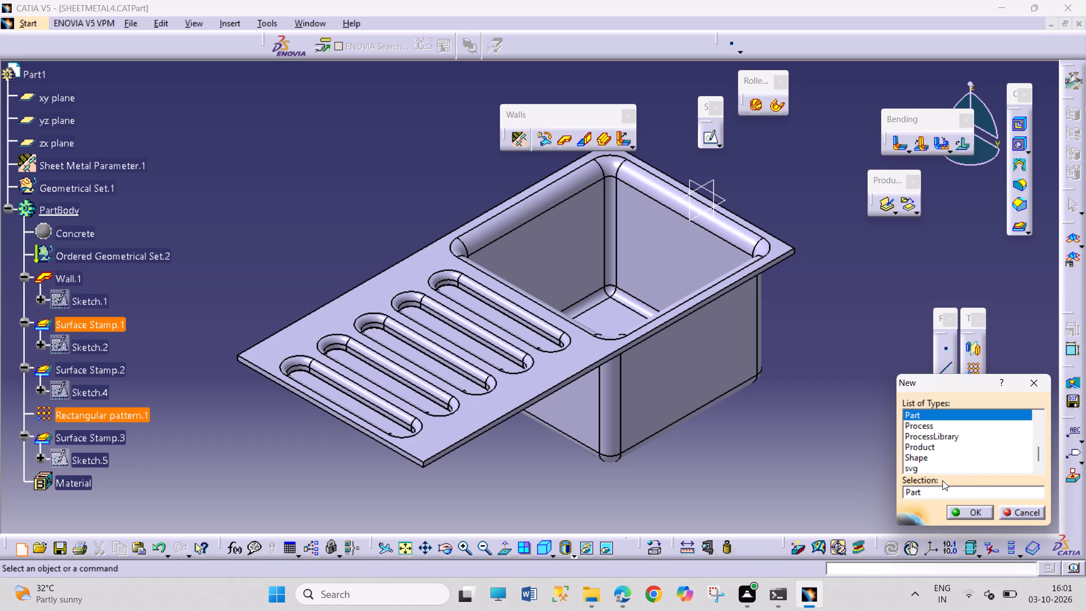
pyautogui.click(955, 510)
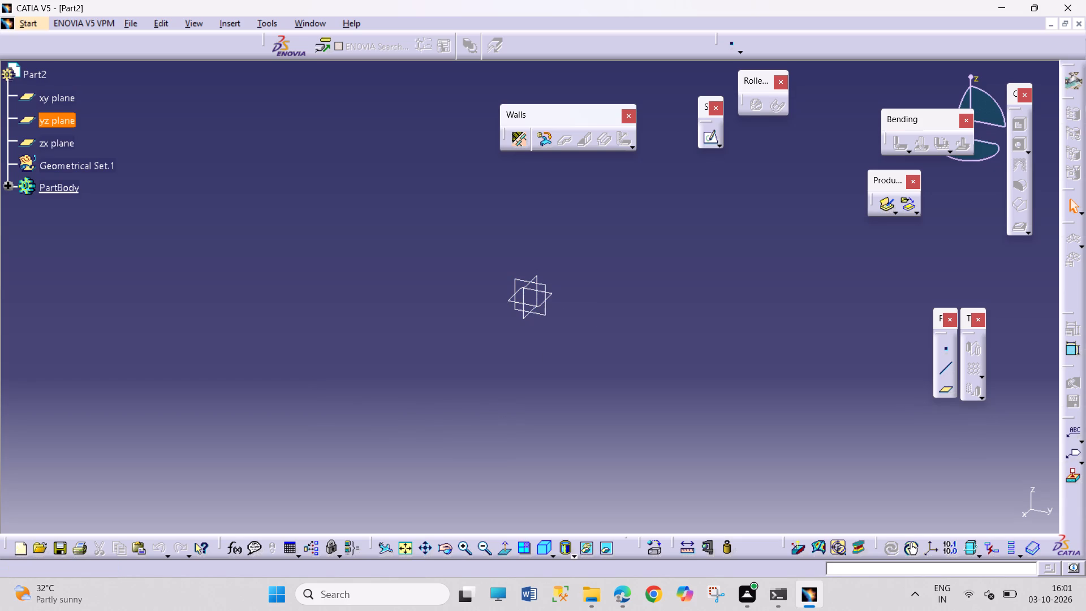
# On the yz plane, sketch a centered rectangle at the origin, about 67 mm wide and 160 mm high.
pyautogui.click(547, 286)
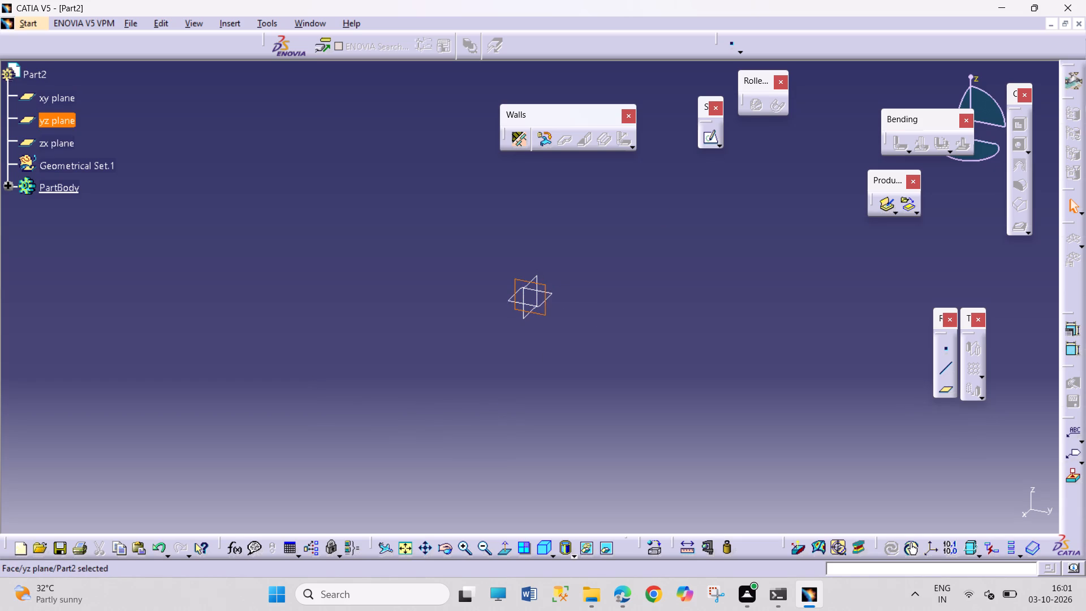
pyautogui.click(710, 139)
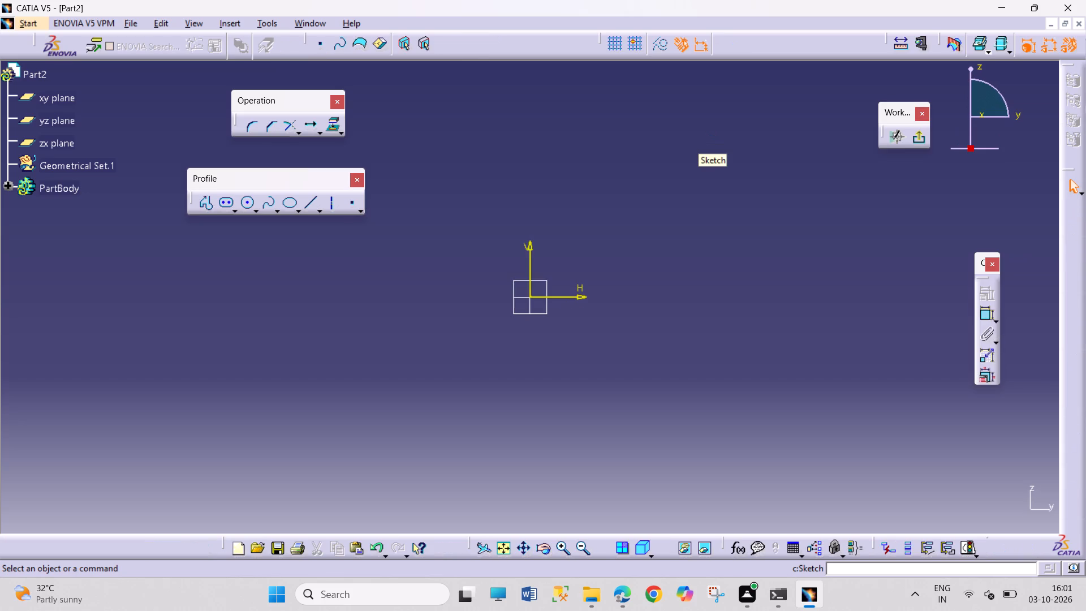
pyautogui.click(232, 204)
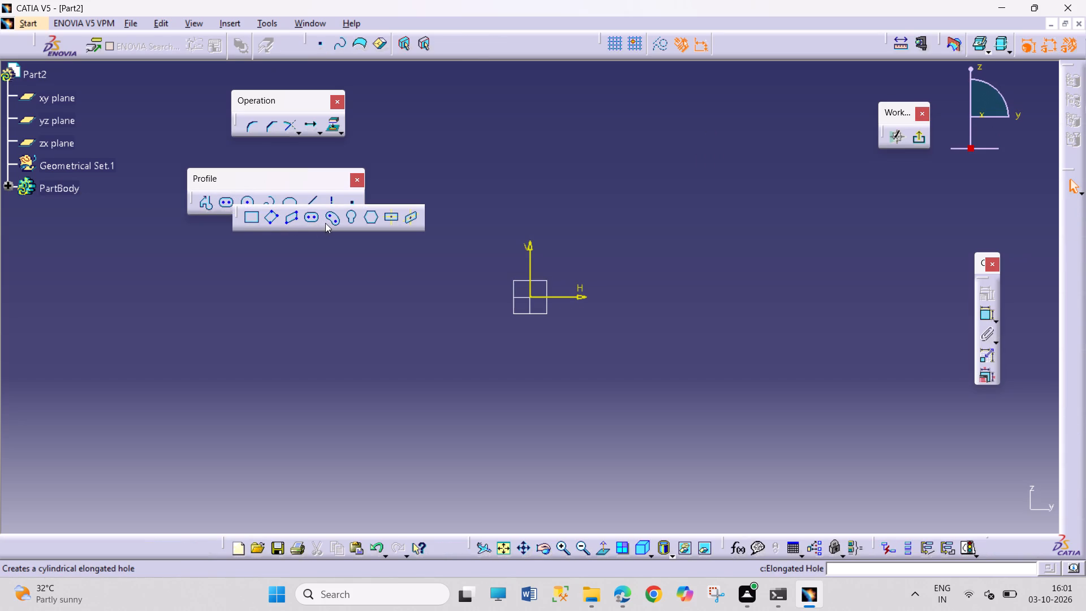
pyautogui.click(386, 219)
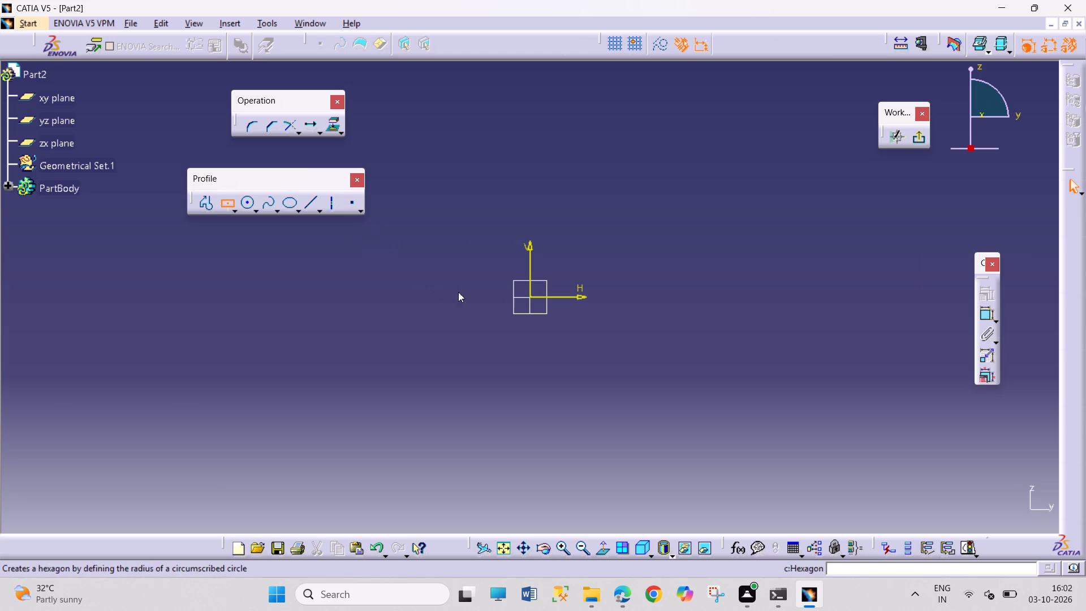
pyautogui.click(529, 298)
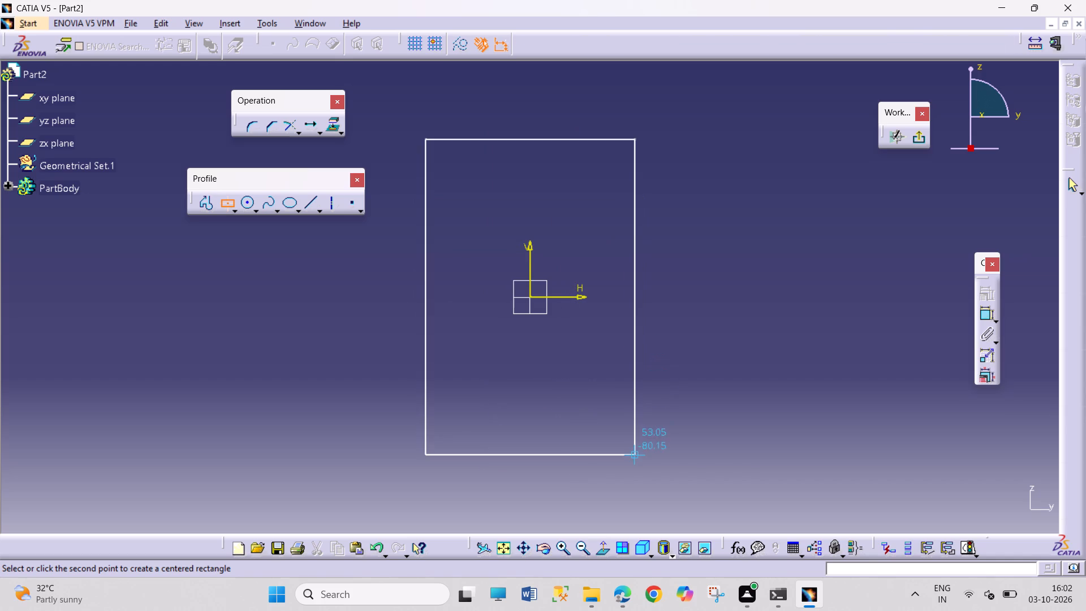
pyautogui.click(596, 454)
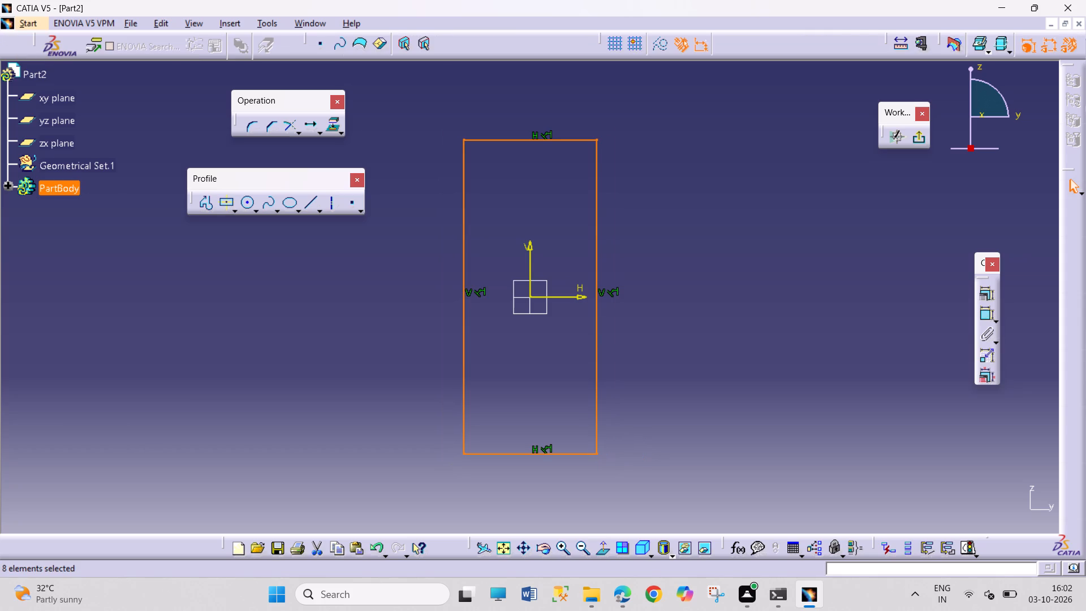
# Dimension the rectangle's height and width and exit the sketch.
pyautogui.click(985, 311)
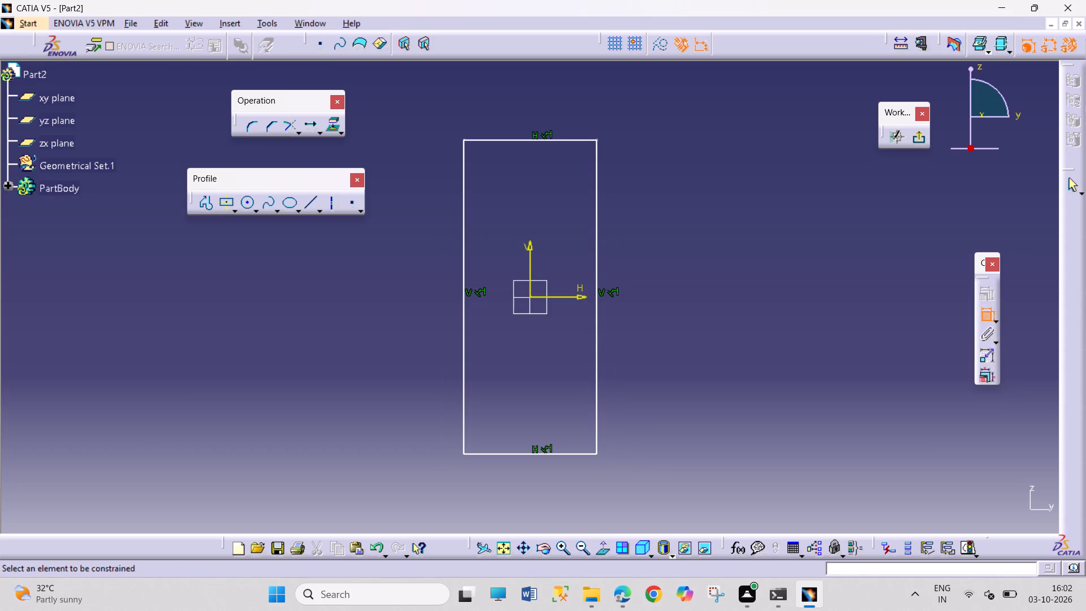
pyautogui.click(596, 363)
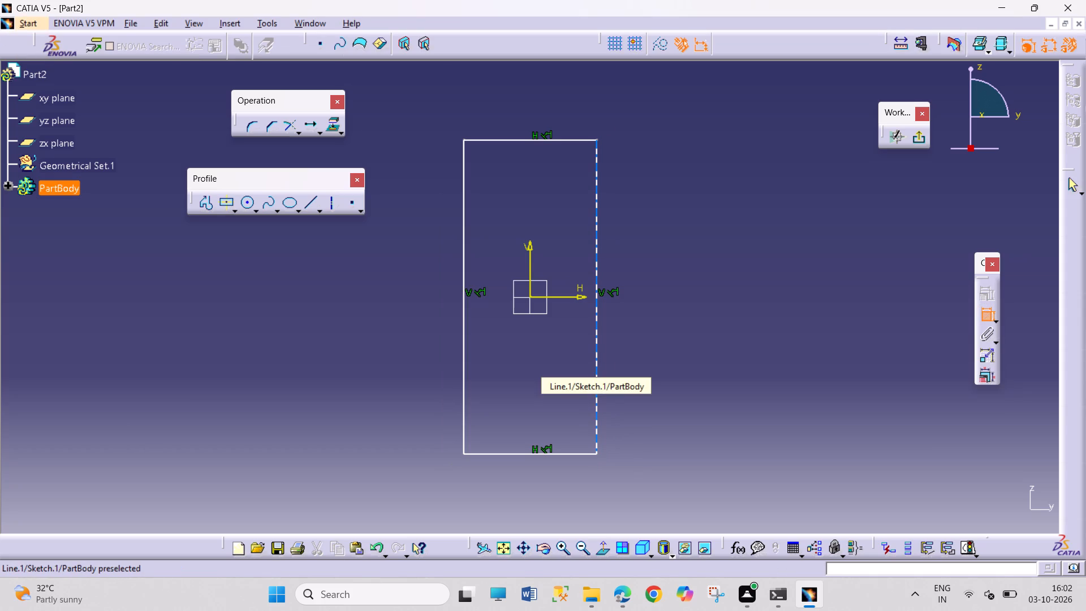
pyautogui.click(663, 348)
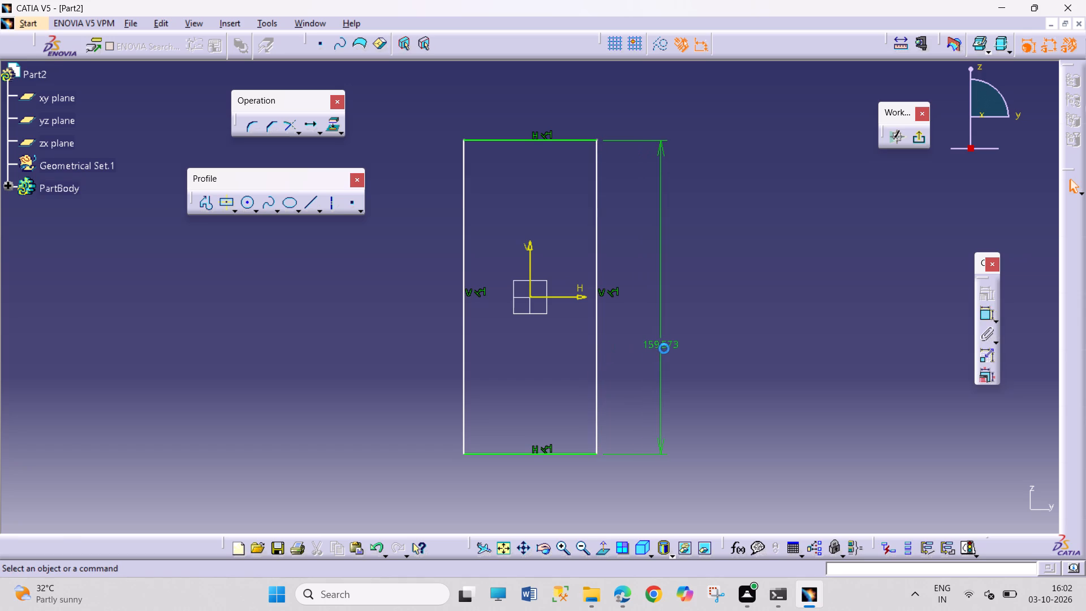
pyautogui.click(986, 315)
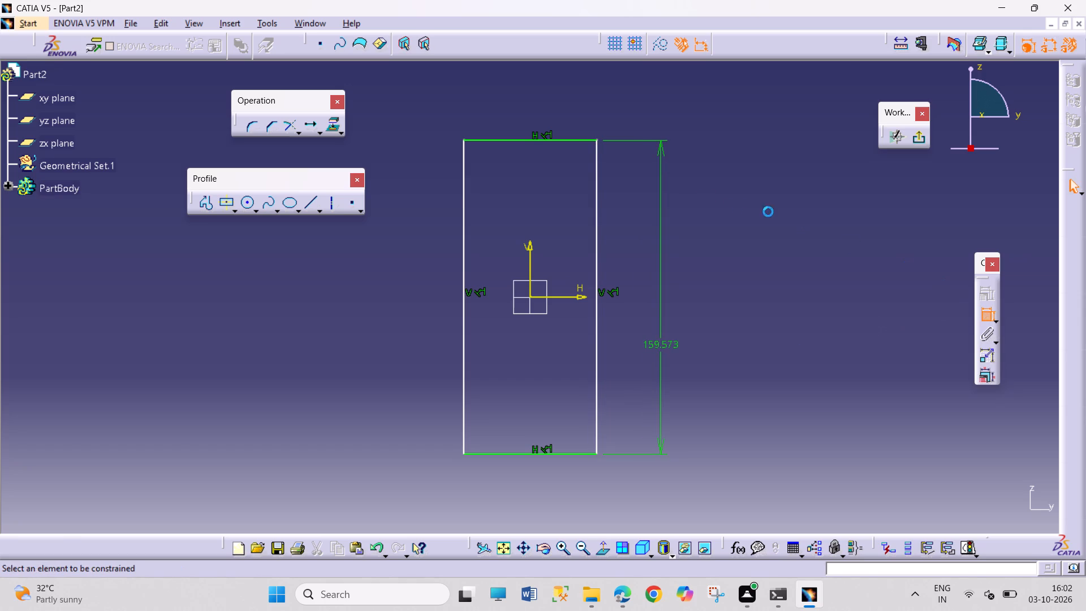
pyautogui.click(583, 140)
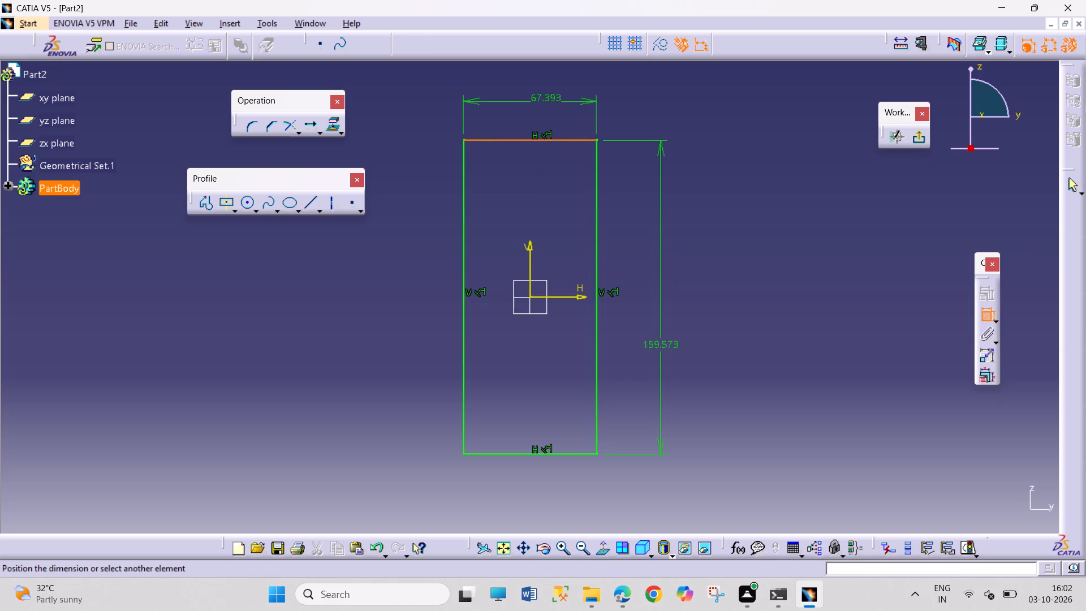
pyautogui.click(544, 98)
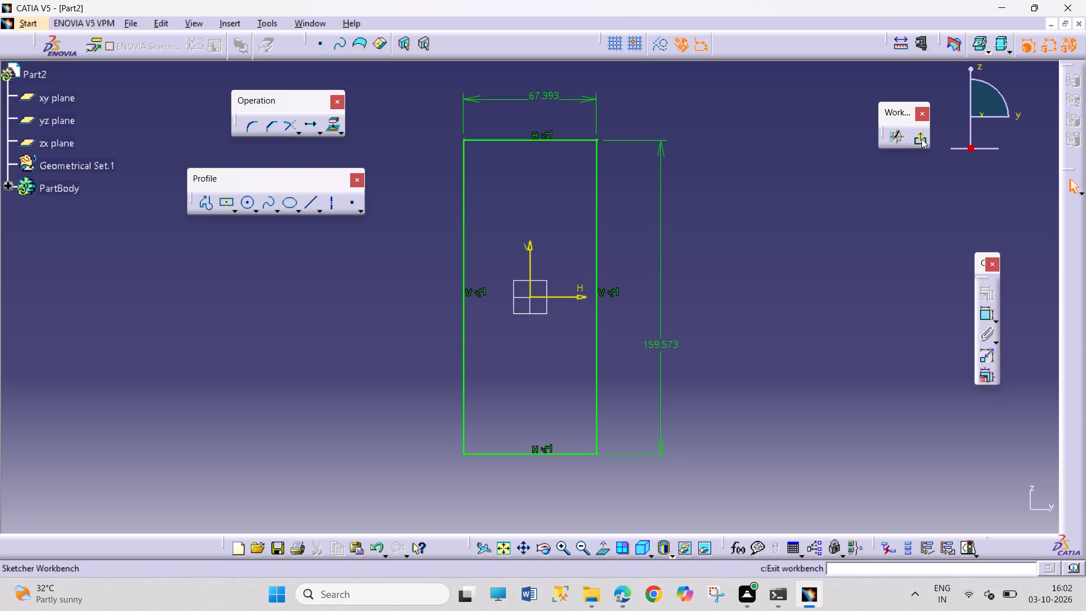
pyautogui.click(921, 139)
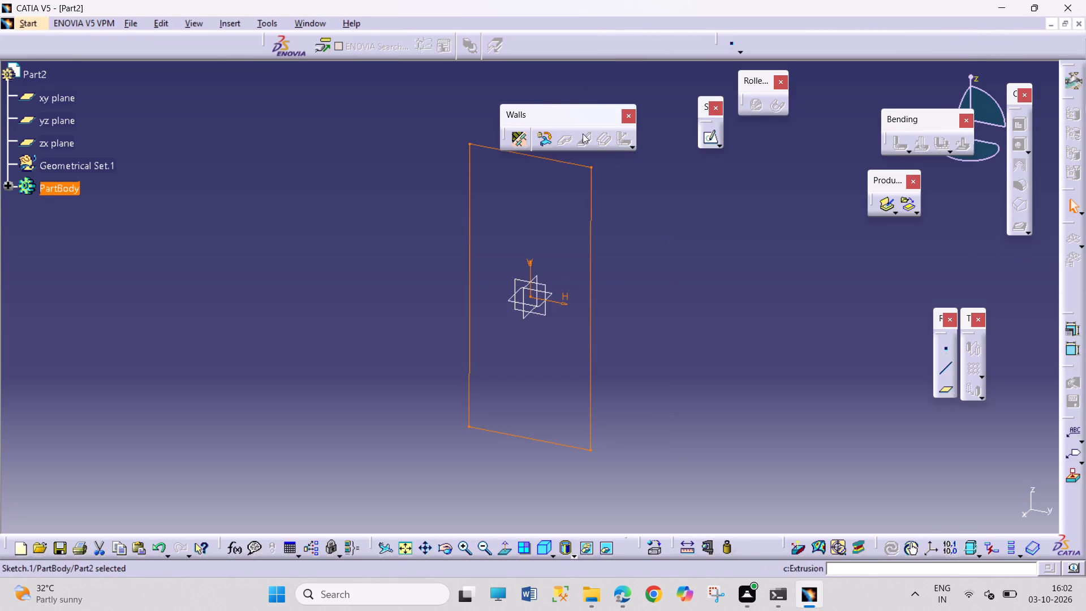
# Define the sheet metal parameters with a 2.5 mm thickness and a 4 mm default bend radius.
pyautogui.click(538, 132)
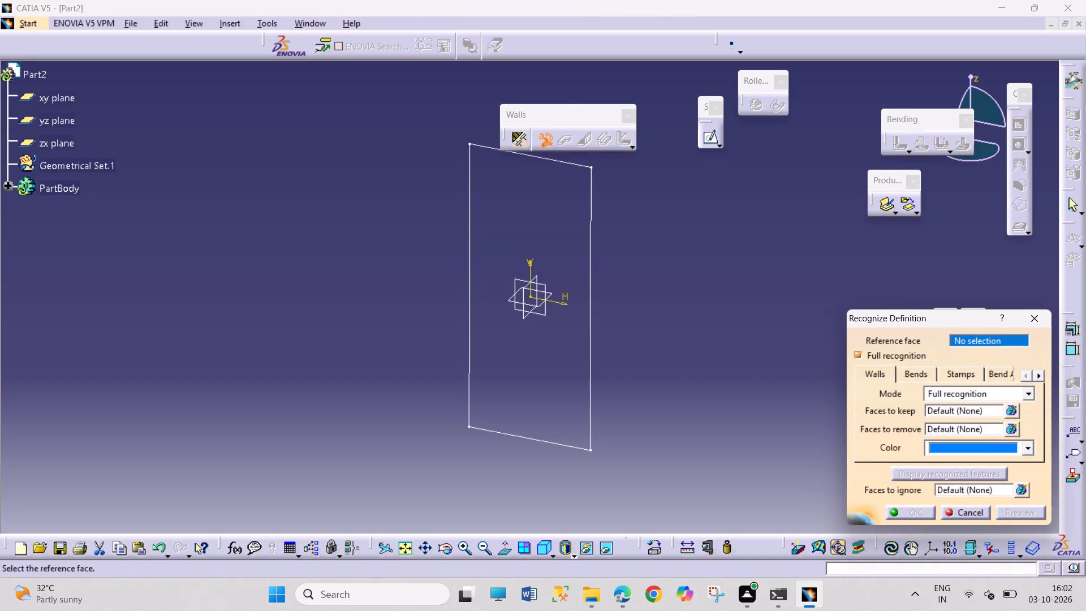
pyautogui.click(589, 362)
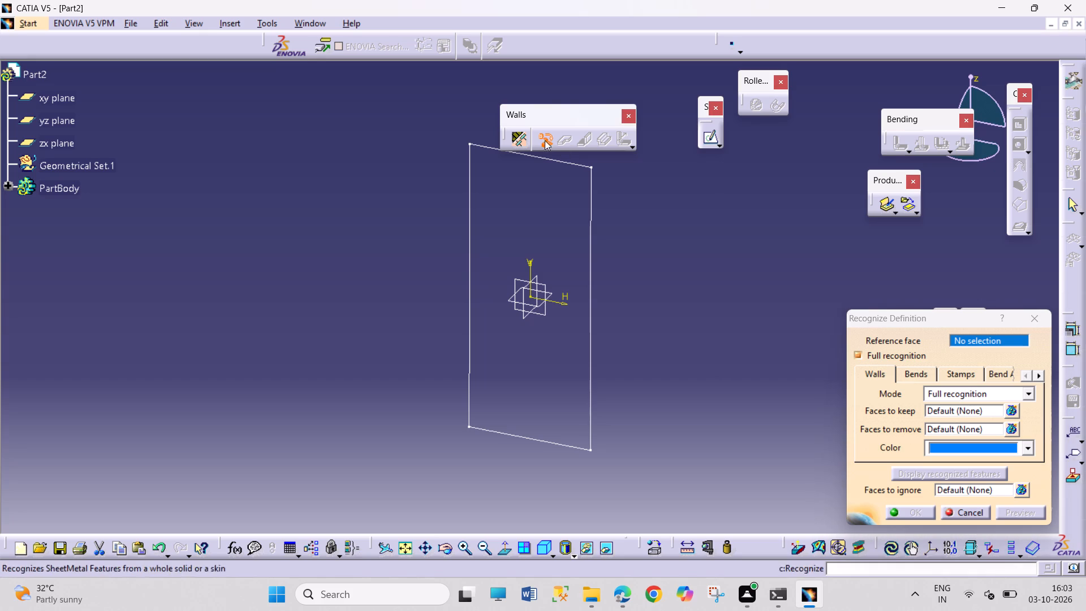
pyautogui.click(516, 139)
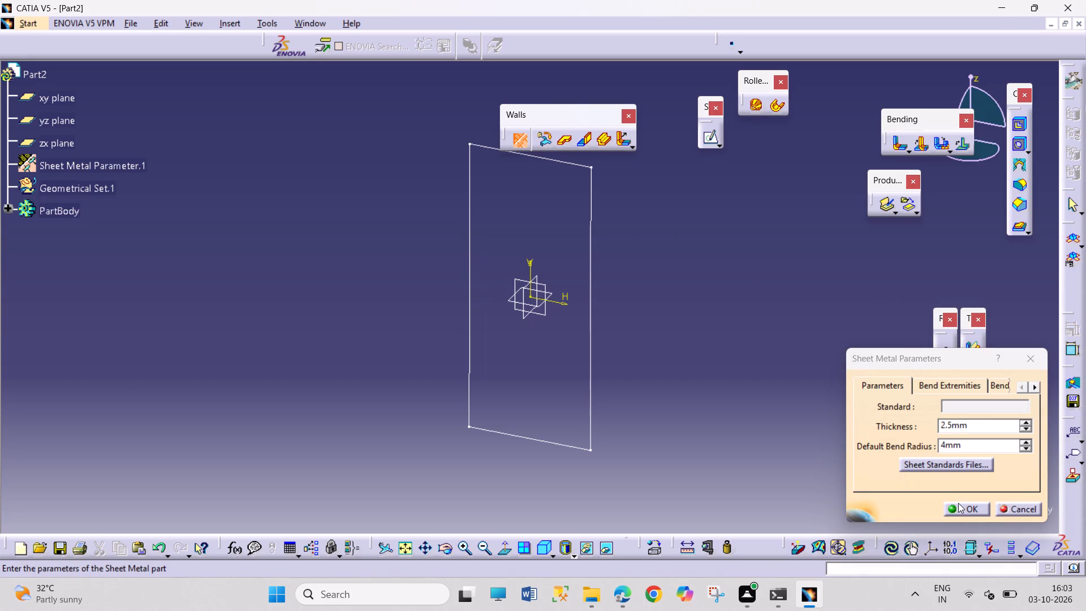
pyautogui.click(964, 514)
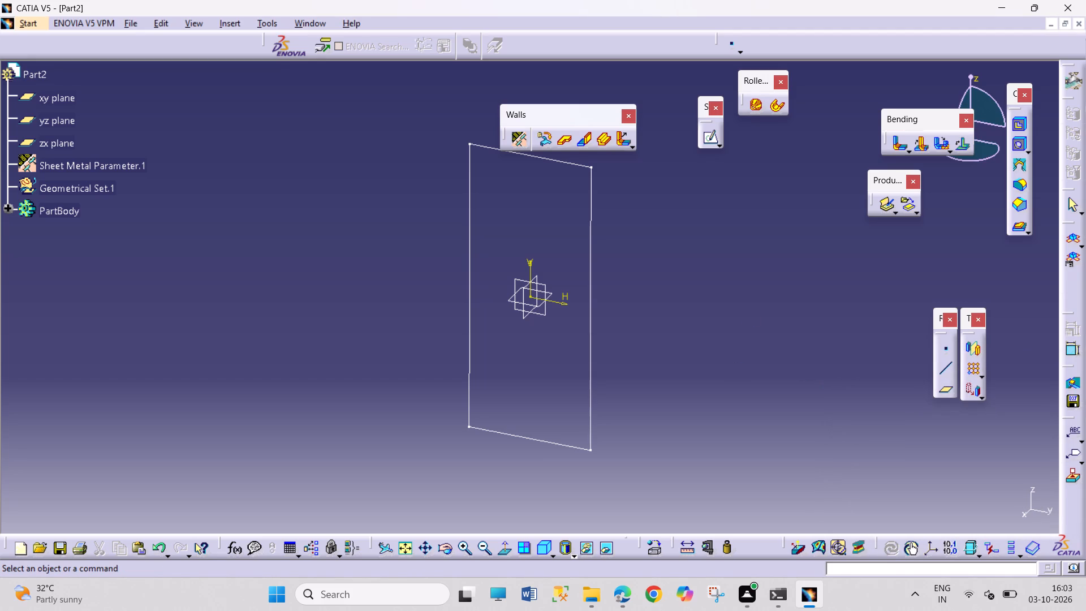
# Create a sheet-metal wall from the rectangle sketch.
pyautogui.click(541, 140)
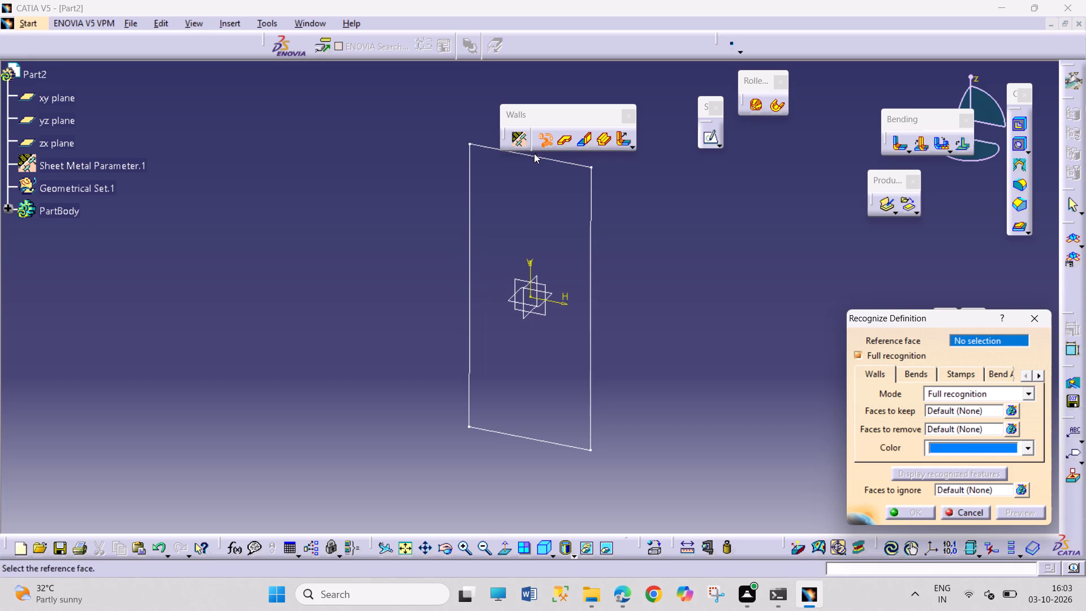
pyautogui.click(557, 146)
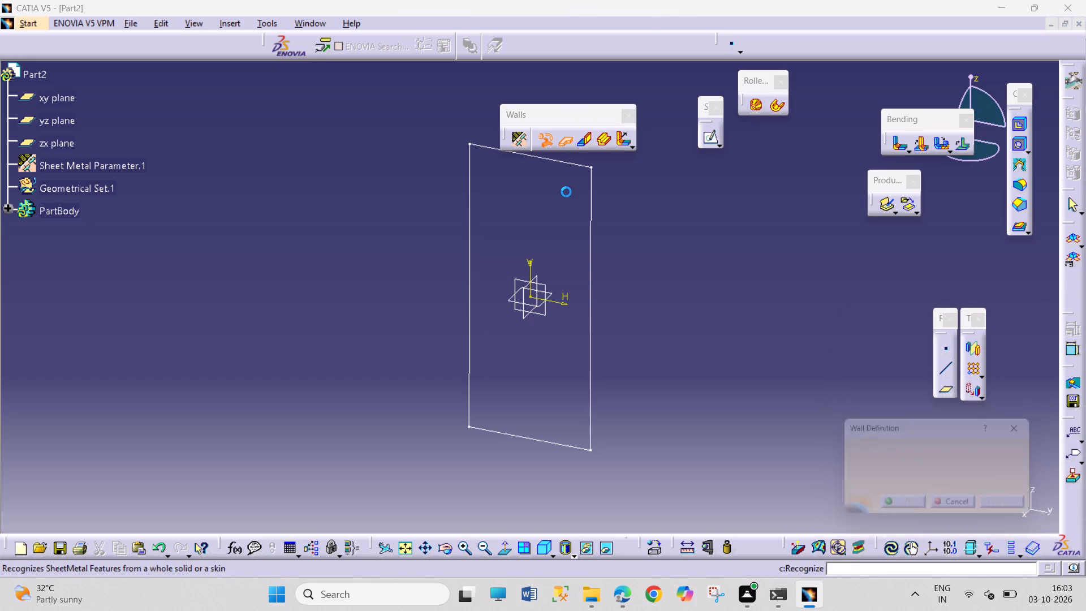
pyautogui.click(593, 240)
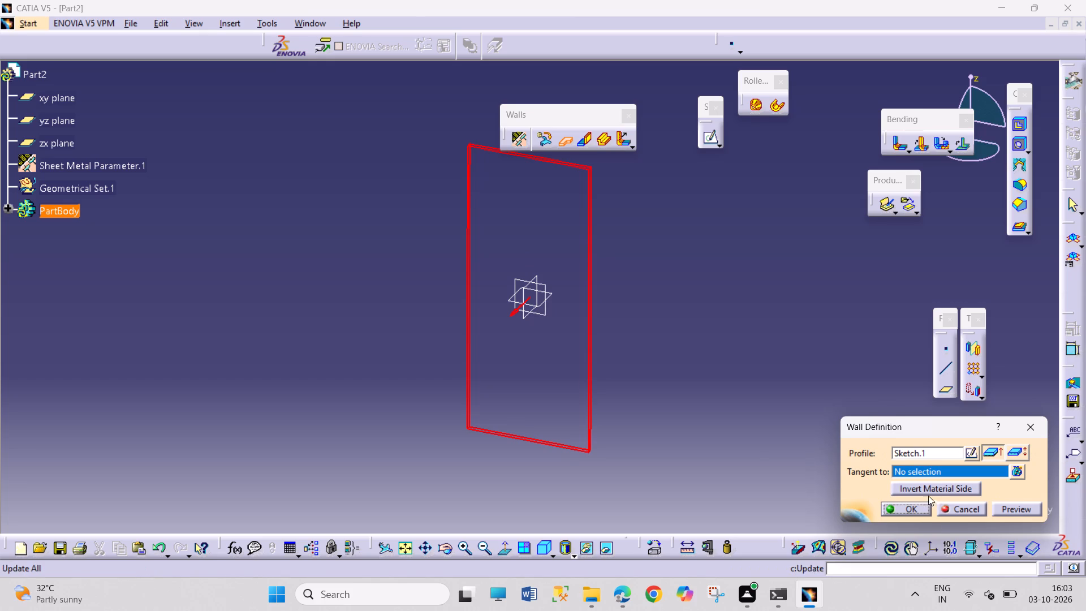
pyautogui.click(904, 509)
pyautogui.click(786, 421)
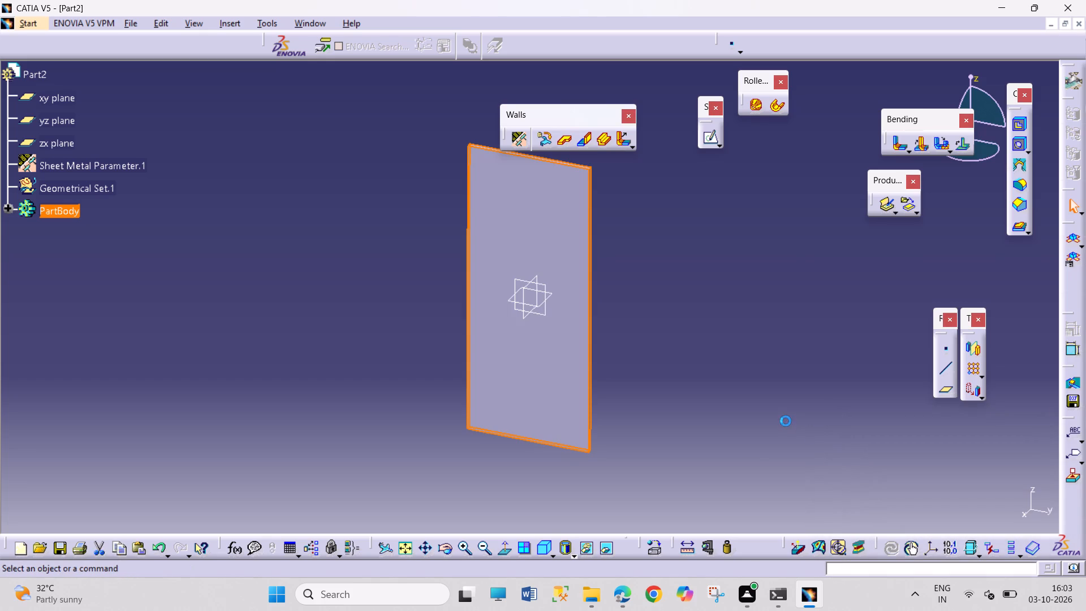
# Open a new sketch on the wall's large front face.
pyautogui.click(575, 328)
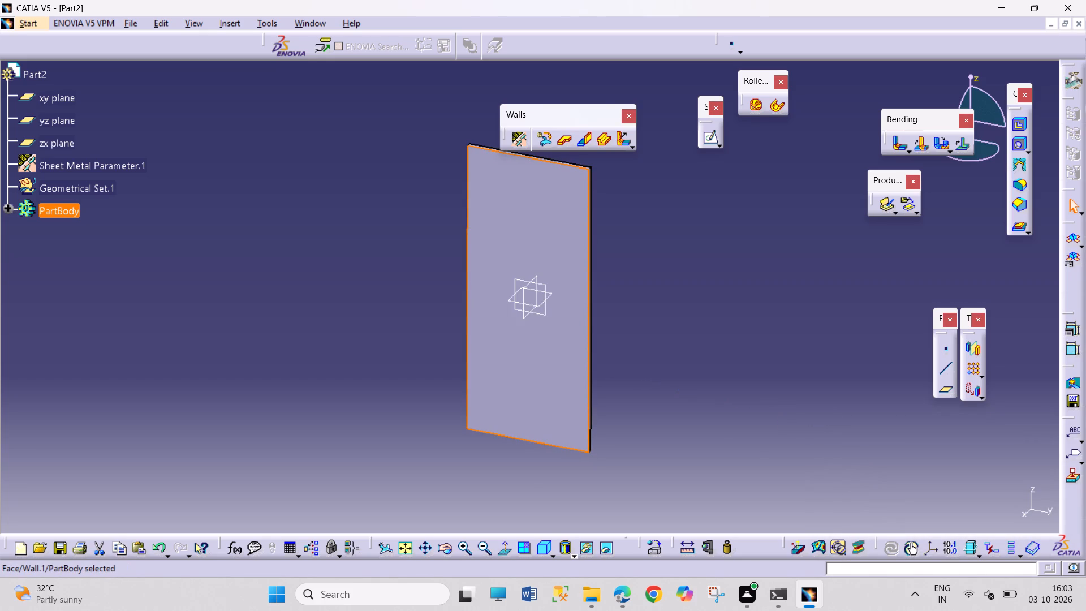
pyautogui.click(713, 132)
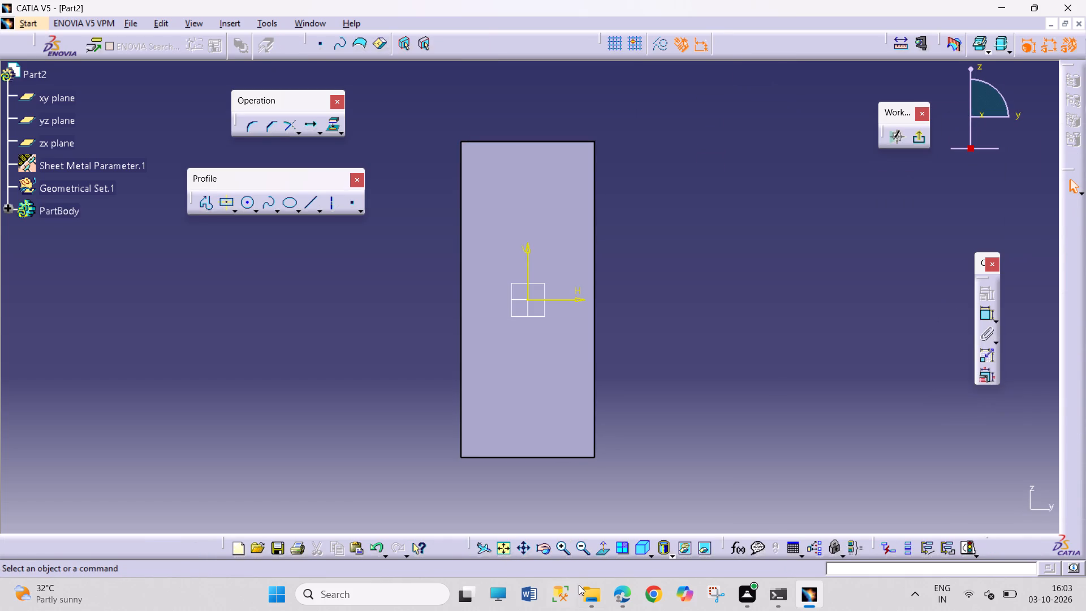
pyautogui.click(508, 547)
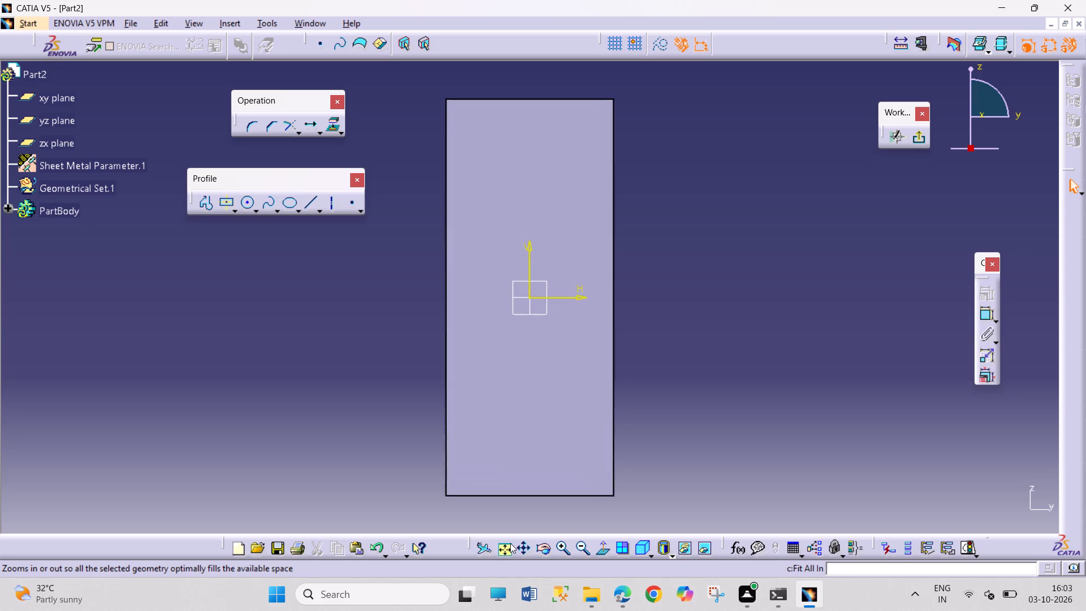
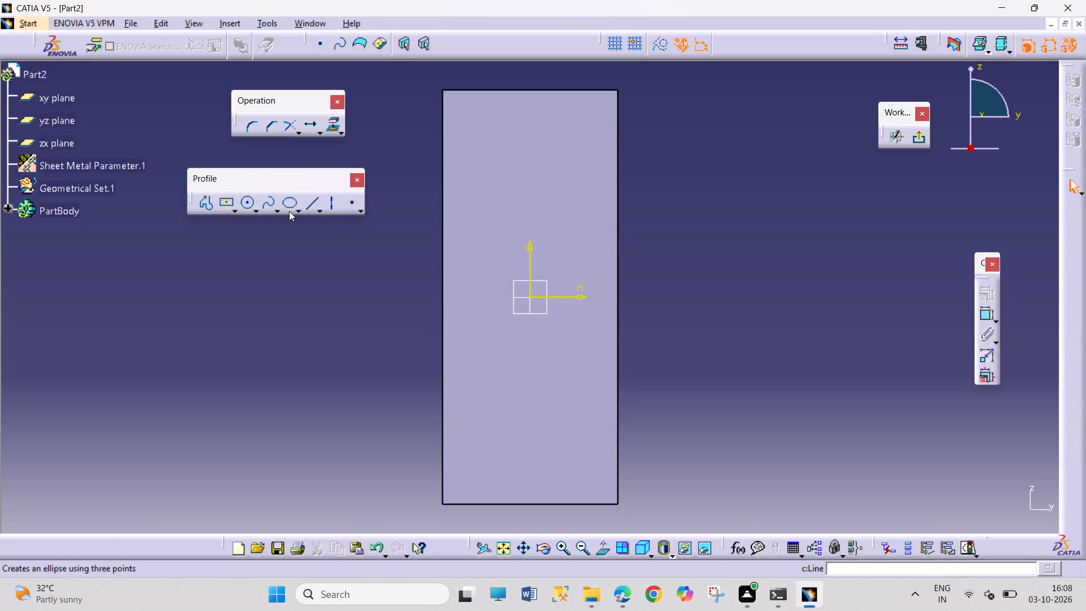
# Sketch a circle centred on the origin, set its diameter to 30 mm, and exit the sketch.
pyautogui.click(244, 196)
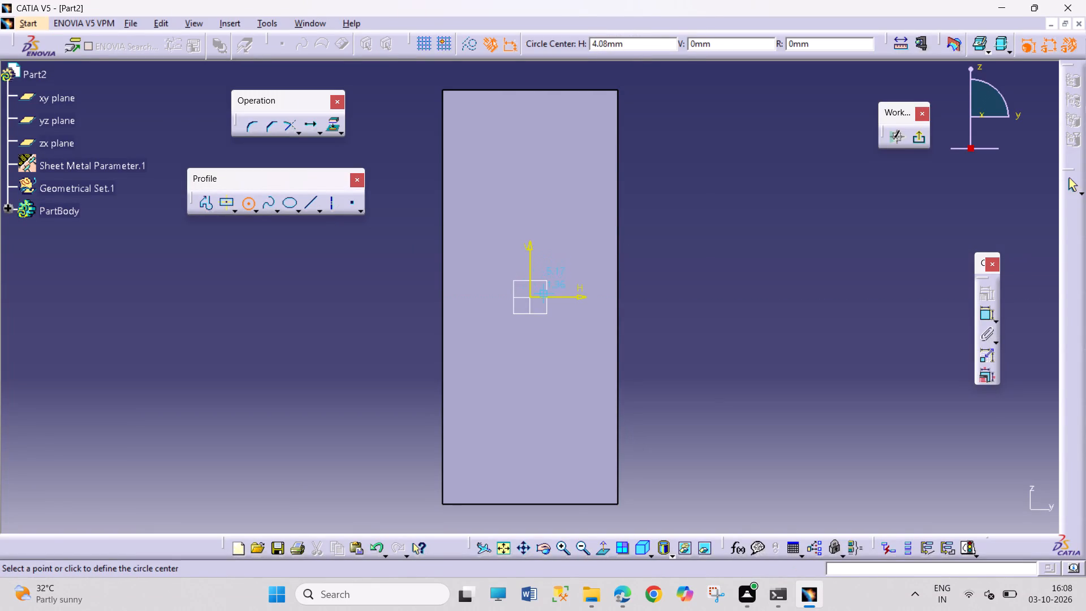
pyautogui.click(531, 296)
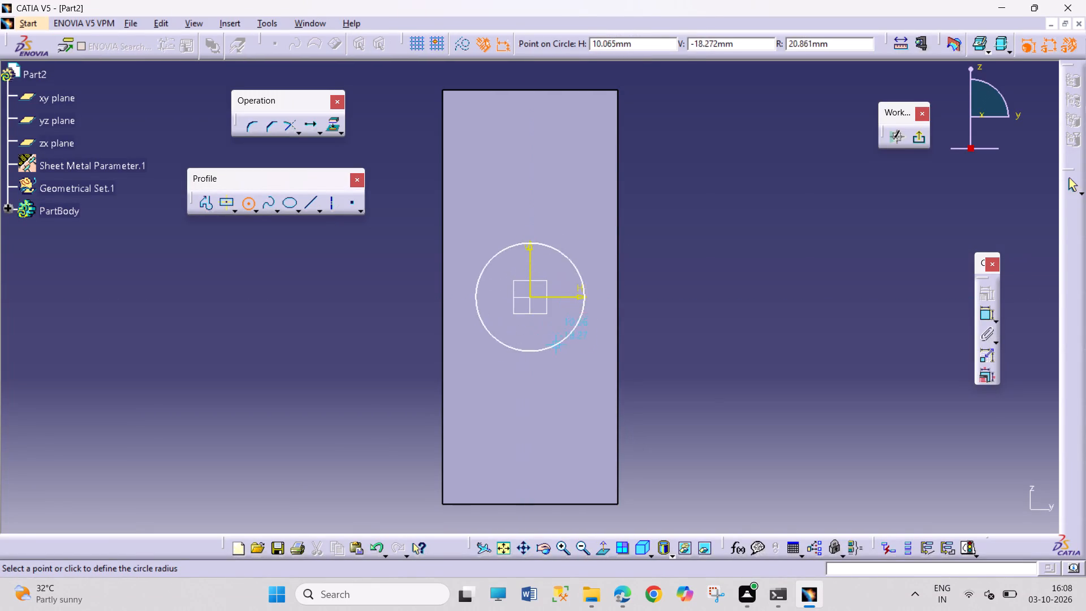
pyautogui.click(555, 335)
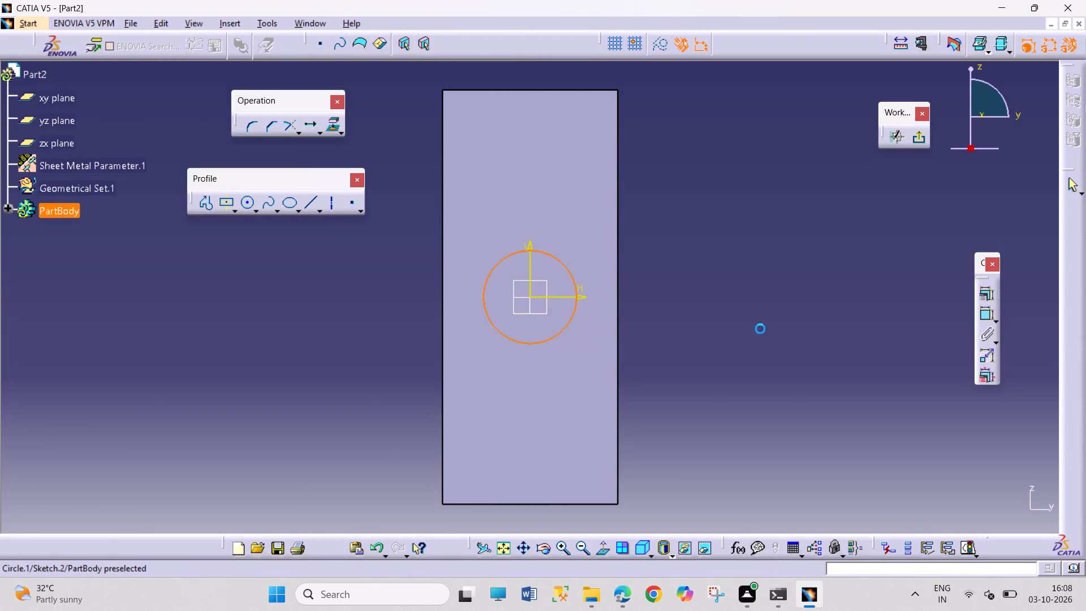
pyautogui.click(986, 316)
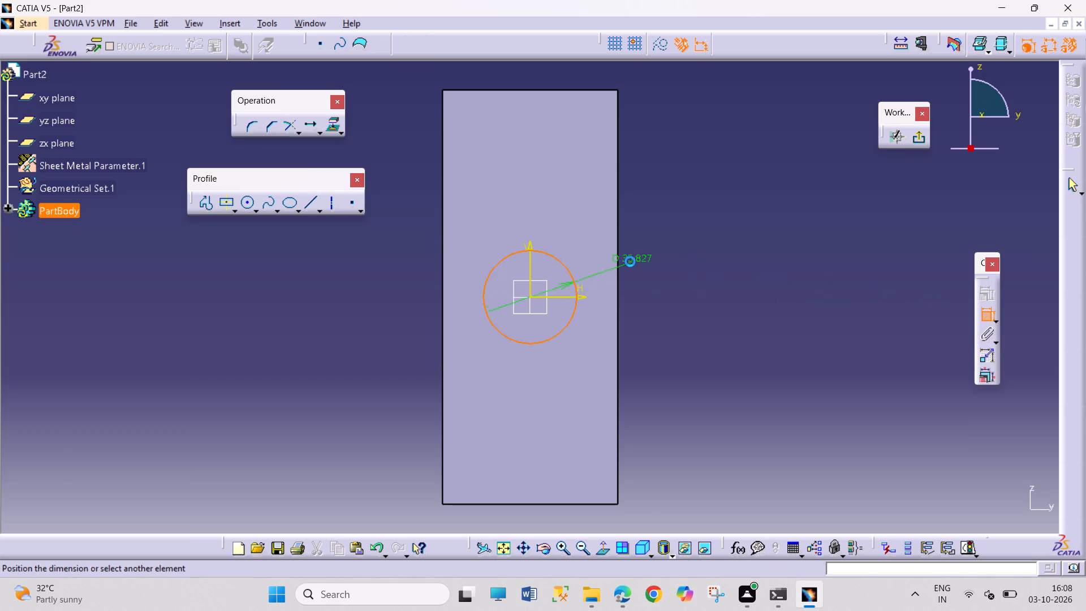
pyautogui.click(676, 278)
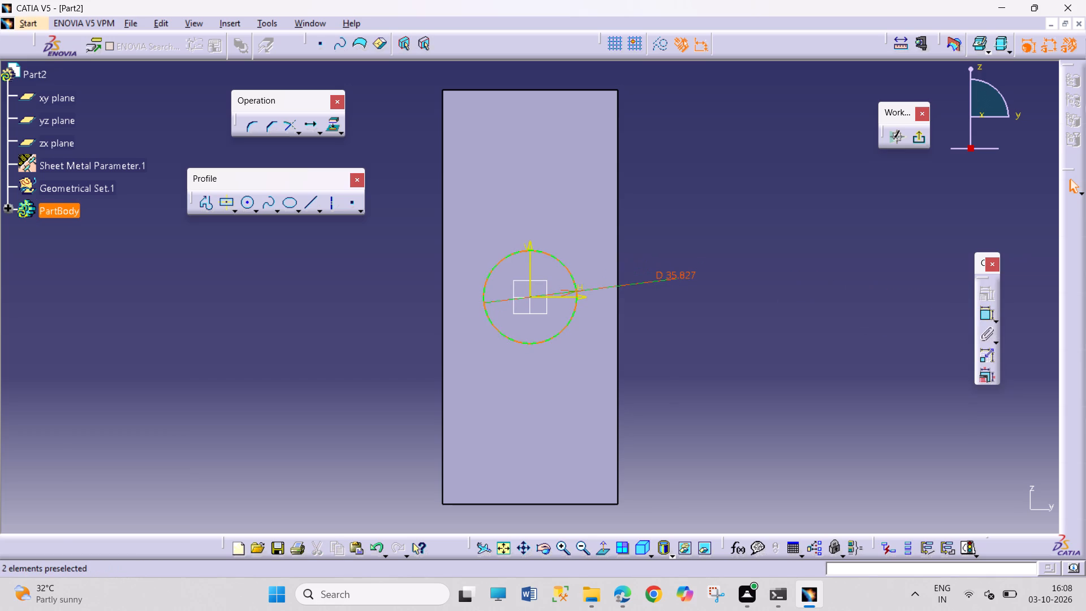
pyautogui.doubleClick(680, 278)
pyautogui.write('30')
pyautogui.press('Return')
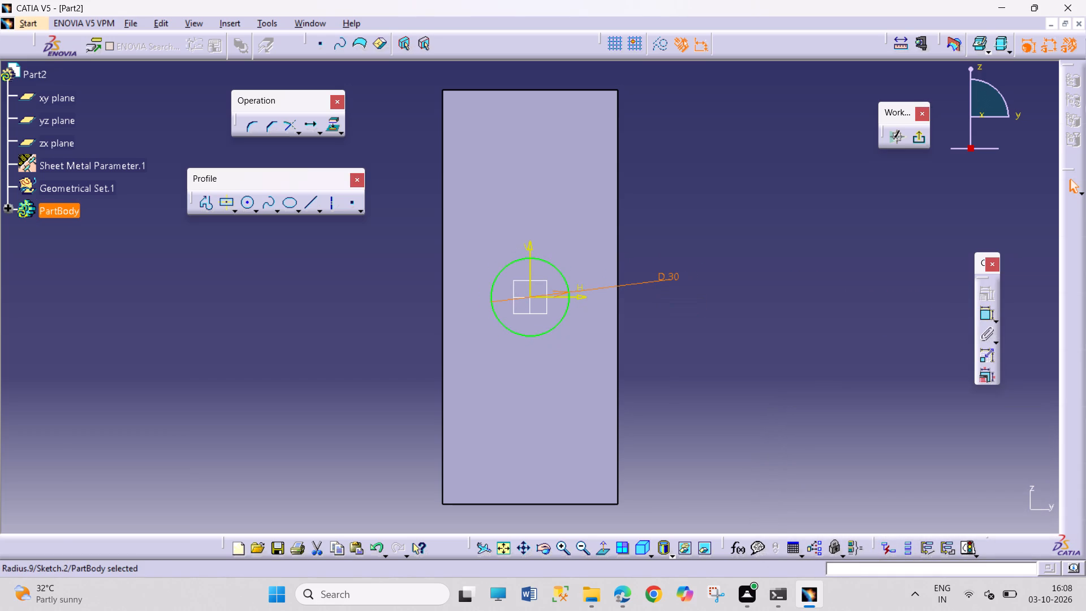
pyautogui.click(917, 143)
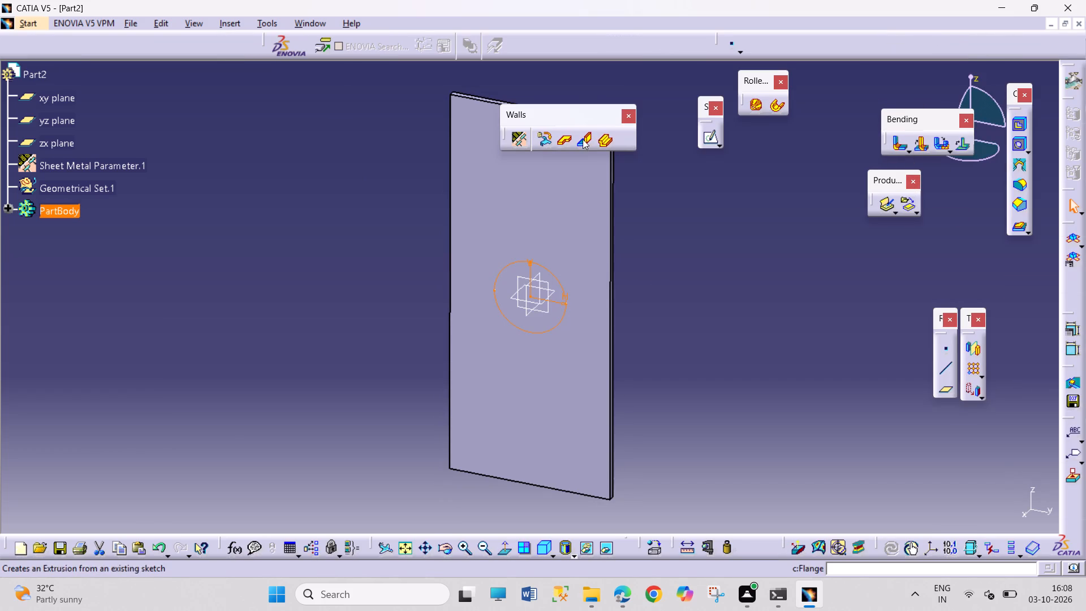
# Create a surface stamp from the circle sketch with a 90deg angle, 5 mm height, and 2 mm radii R1 and R2.
pyautogui.moveTo(564, 117); pyautogui.dragTo(610, 77)
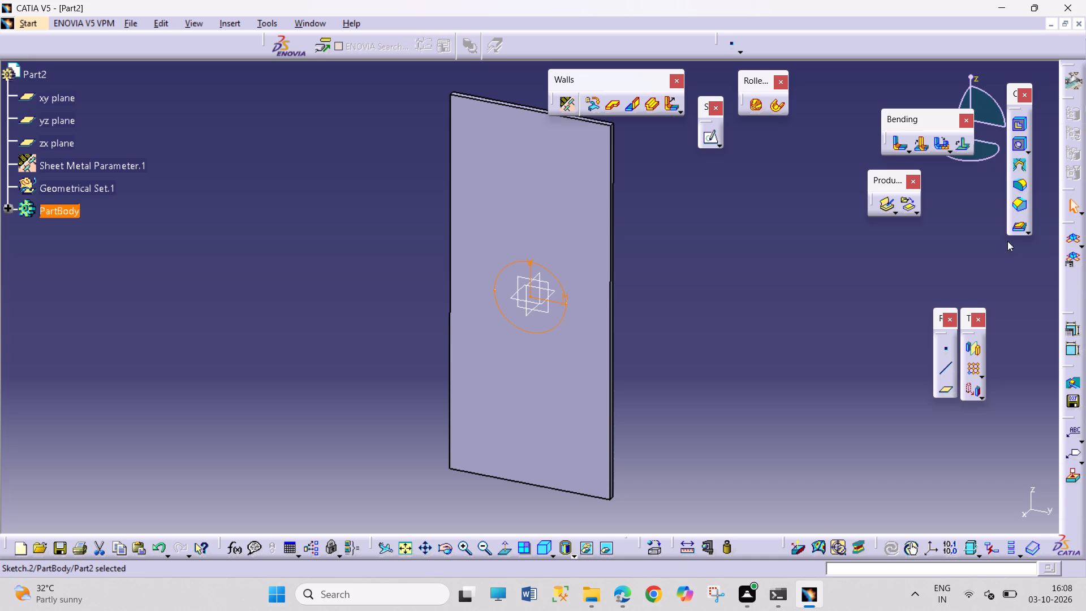
pyautogui.click(1017, 229)
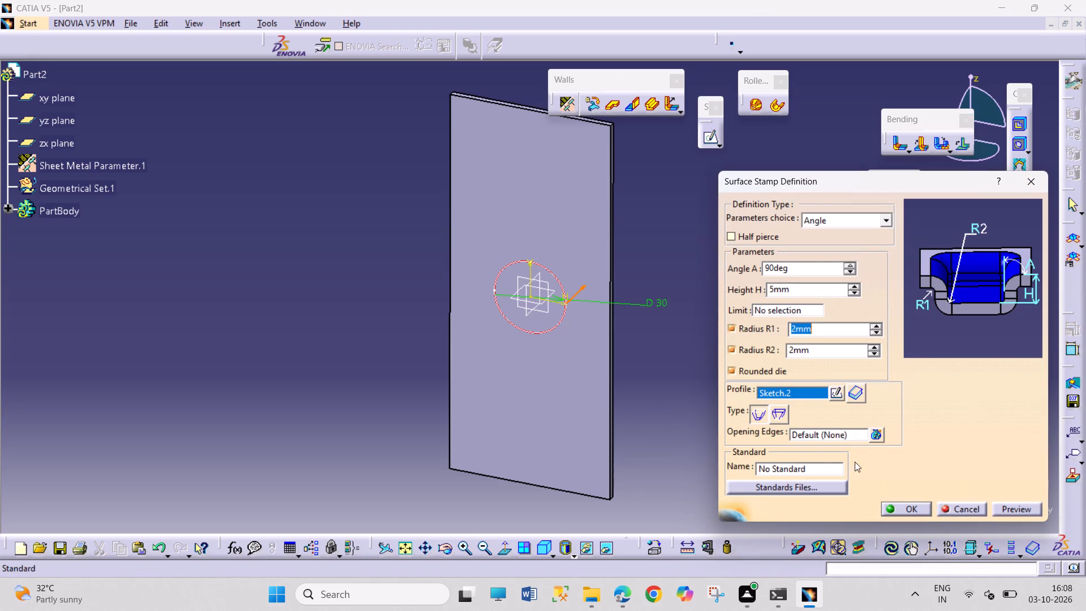
pyautogui.click(907, 498)
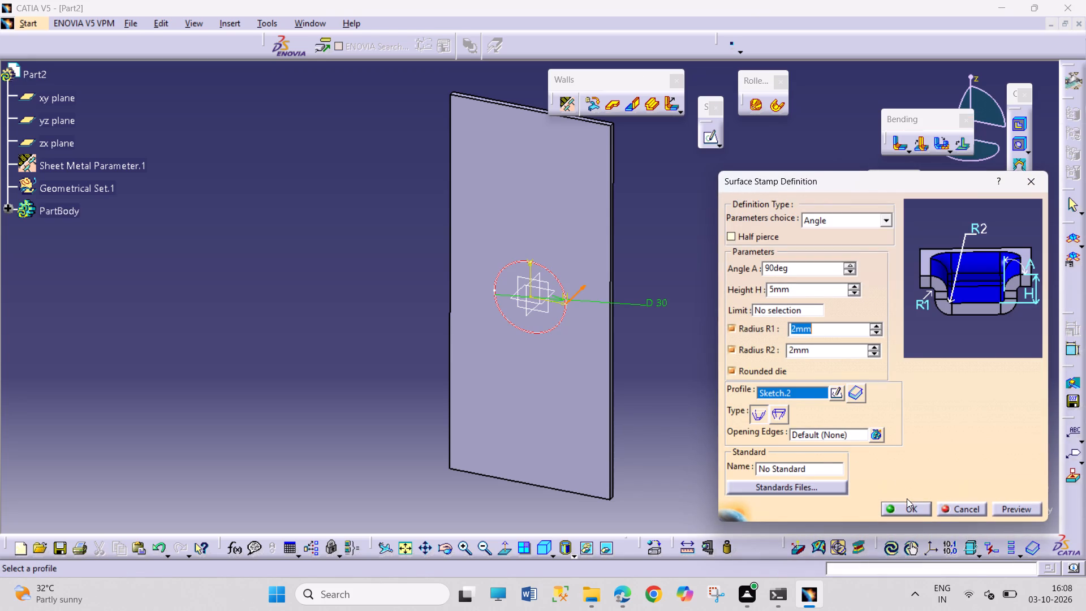
pyautogui.click(907, 507)
pyautogui.click(788, 449)
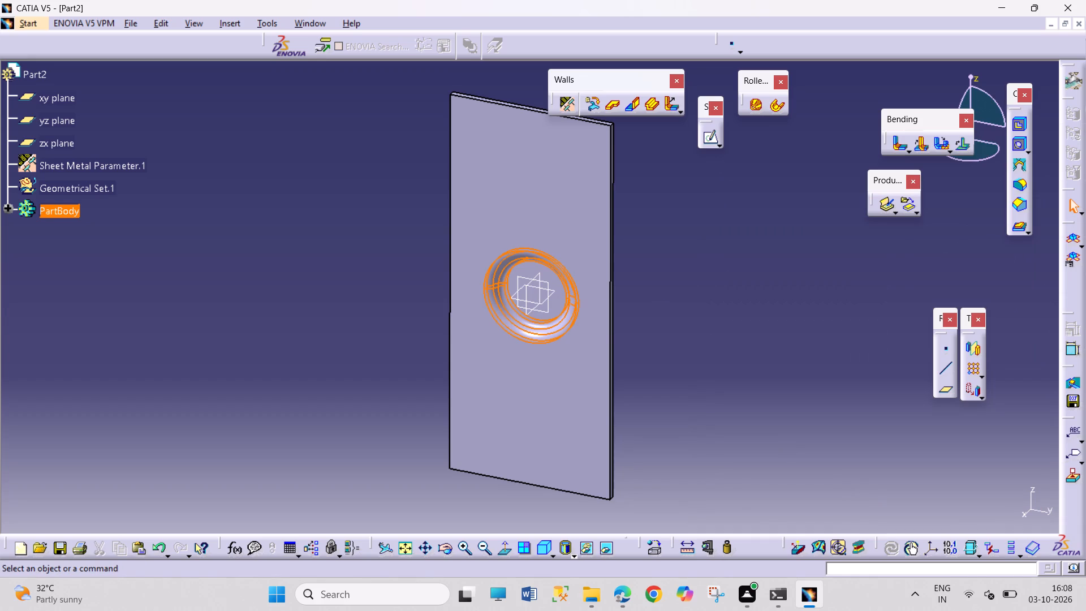
# Open a new sketch on the wall's large flat face surrounding the circular stamp's recess.
pyautogui.click(452, 548)
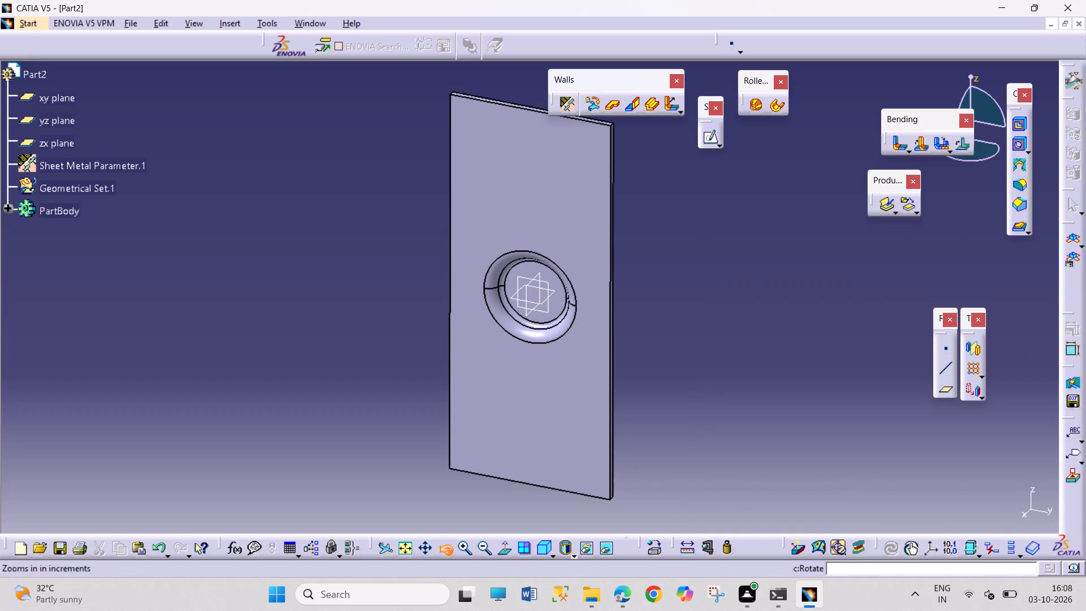
pyautogui.moveTo(683, 446); pyautogui.dragTo(258, 359)
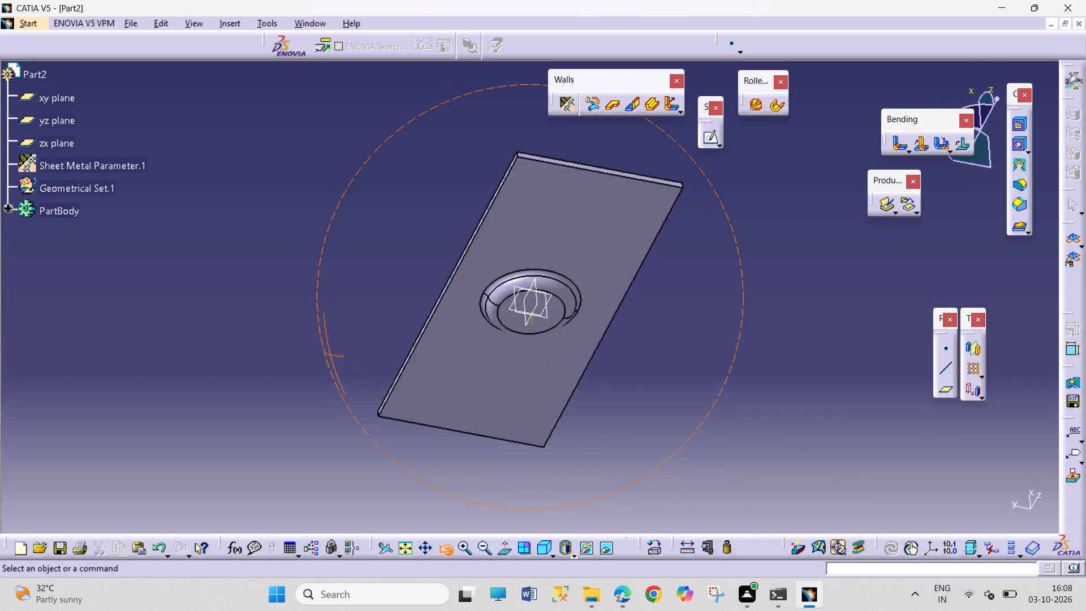
pyautogui.moveTo(258, 359); pyautogui.dragTo(781, 355)
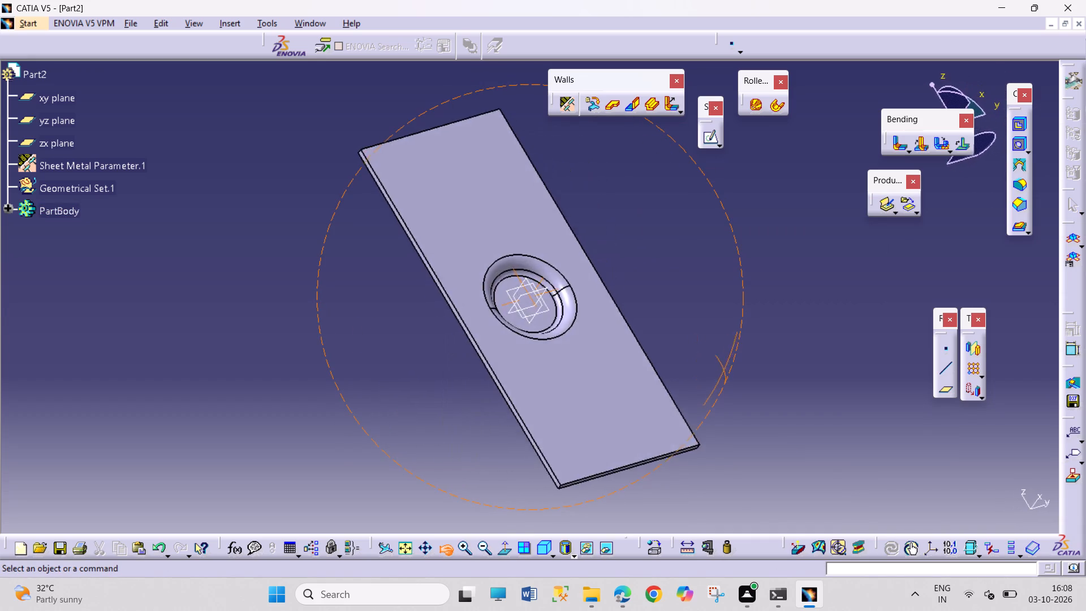
pyautogui.moveTo(781, 355); pyautogui.dragTo(285, 396)
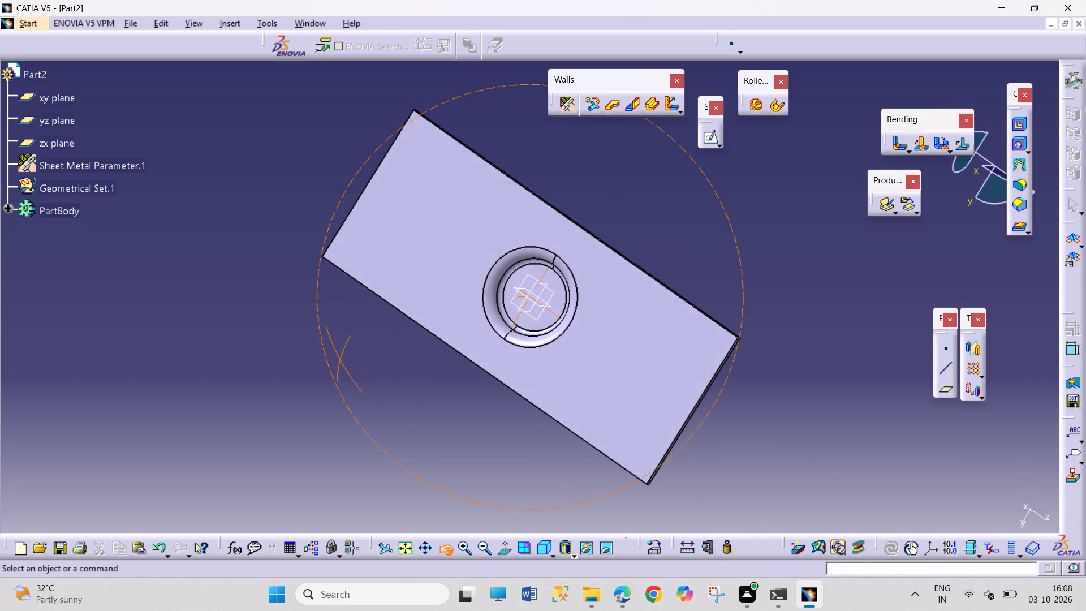
pyautogui.moveTo(285, 396); pyautogui.dragTo(274, 411)
pyautogui.click(623, 385)
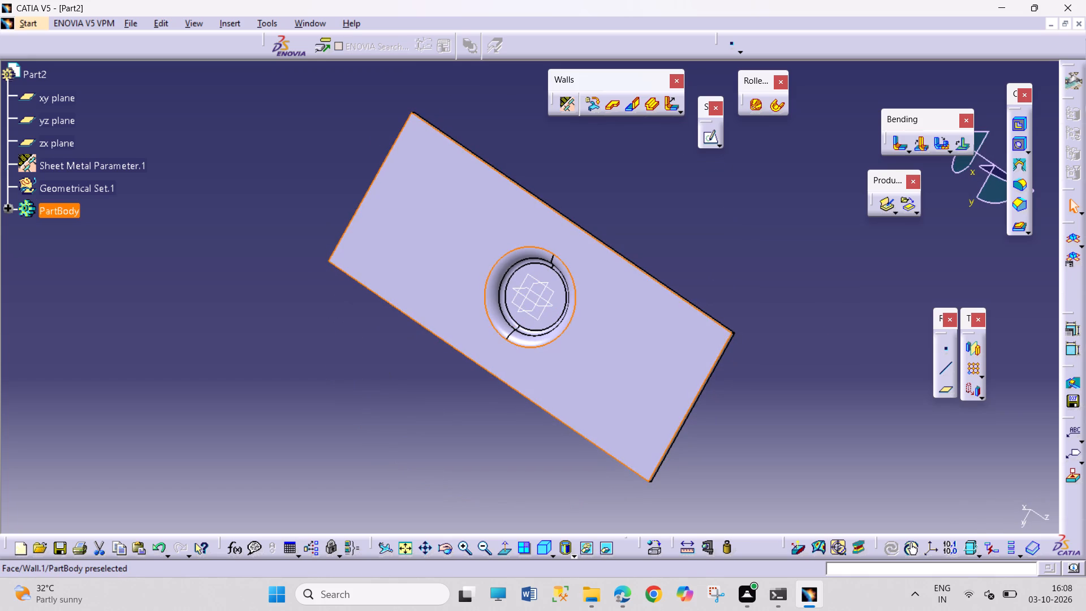
pyautogui.click(704, 140)
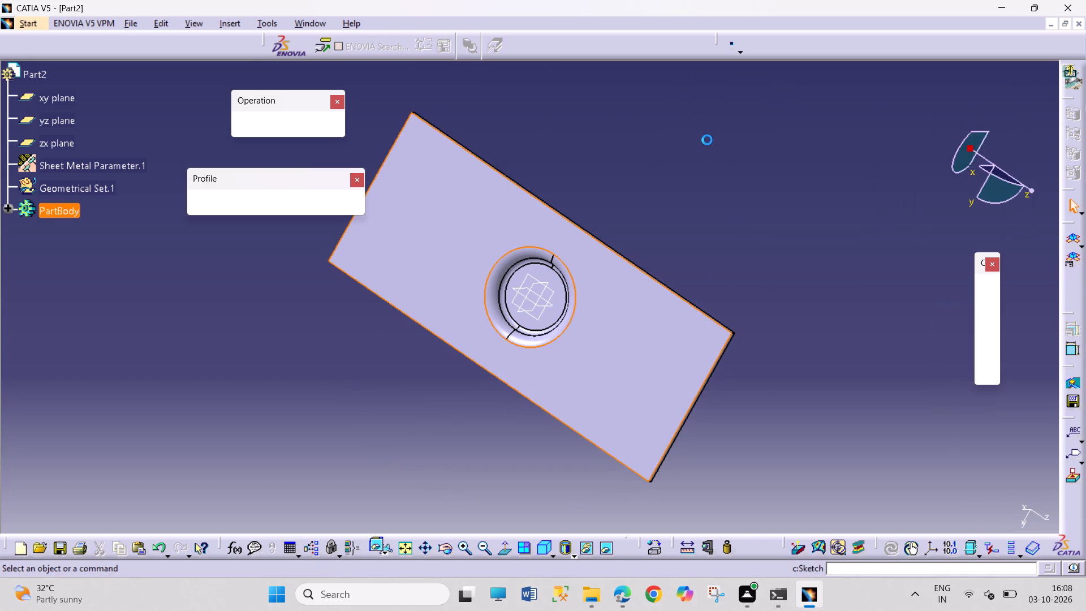
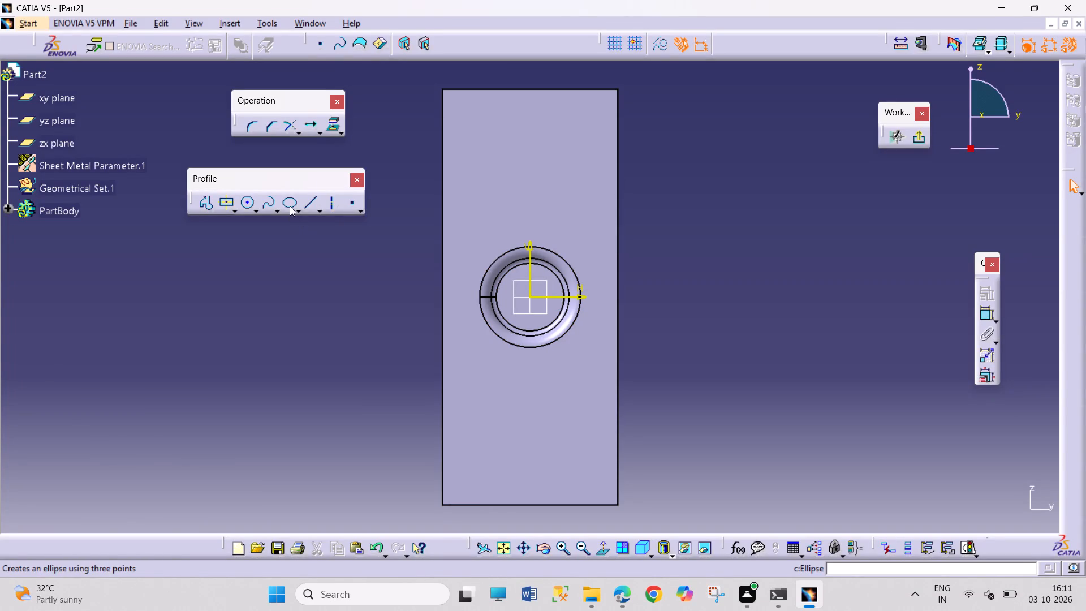
# Sketch a circle on the vertical axis about 54 mm above the origin and set its diameter to 10 mm.
pyautogui.click(248, 204)
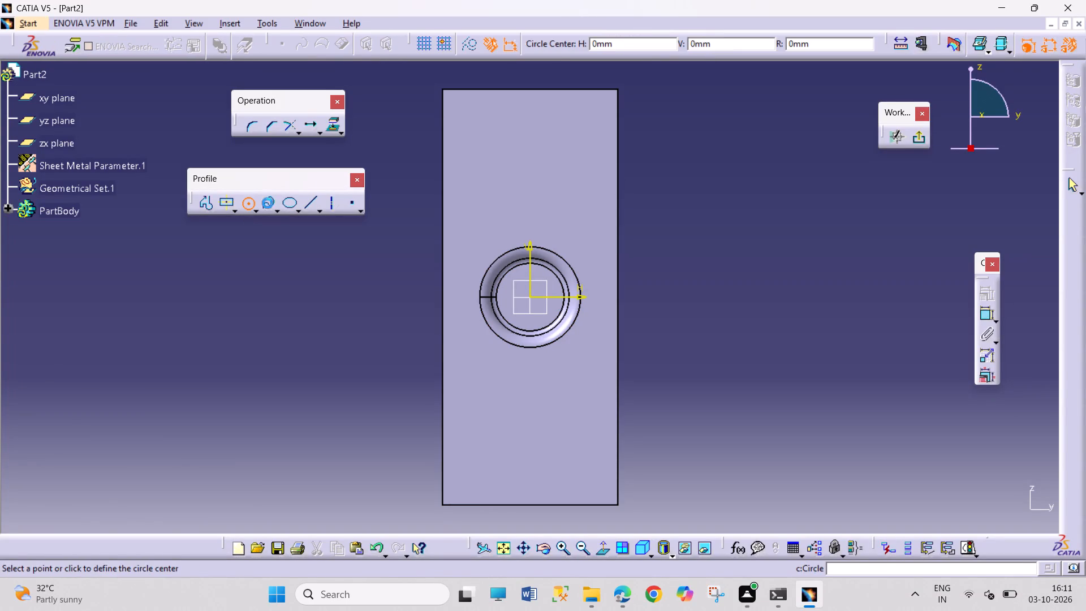
pyautogui.click(527, 156)
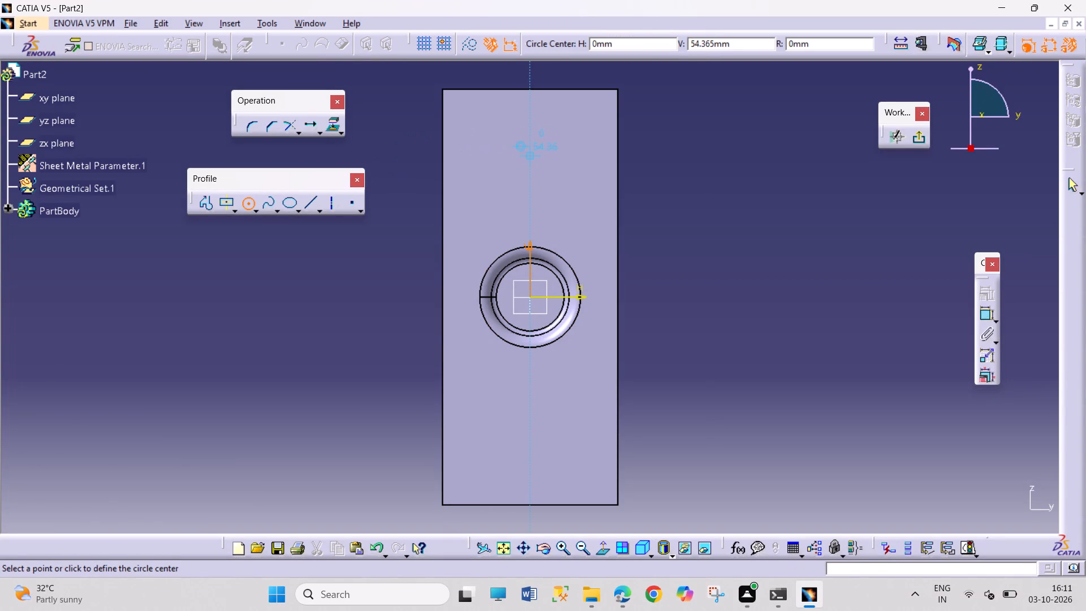
pyautogui.click(538, 169)
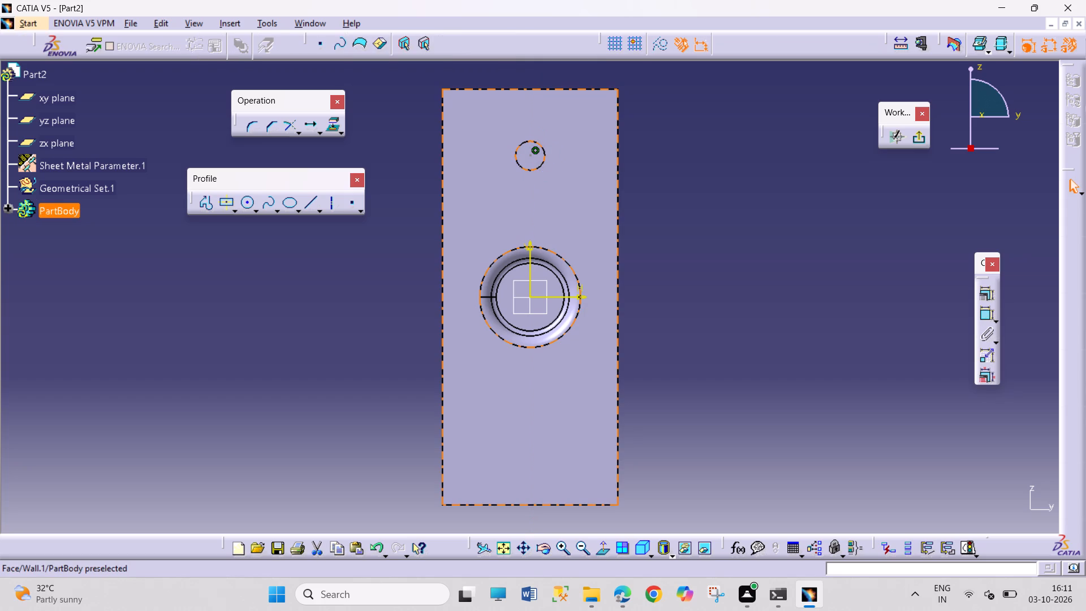
pyautogui.click(985, 312)
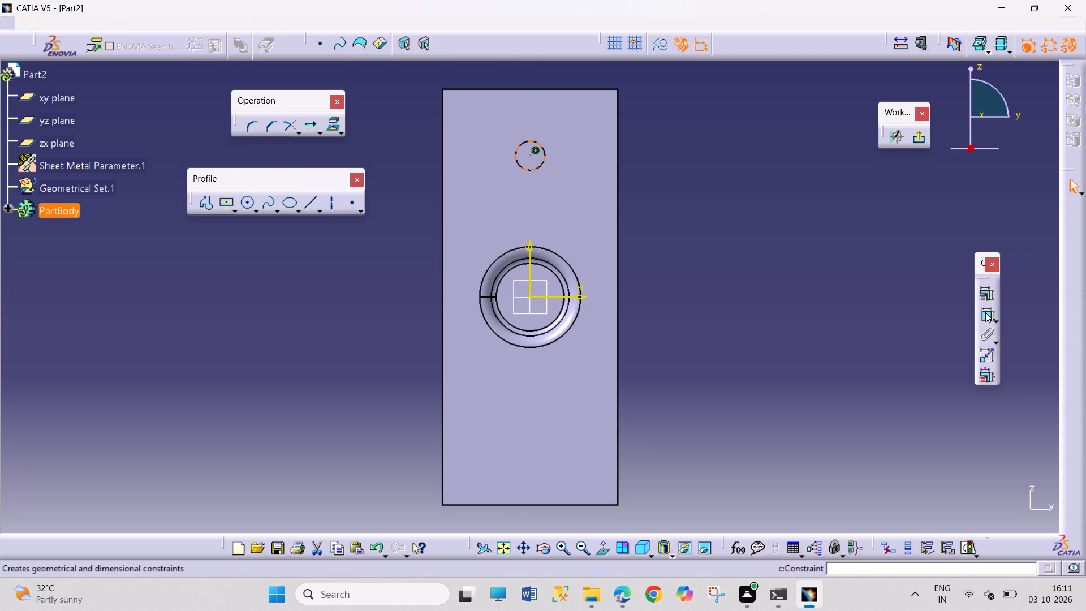
pyautogui.click(730, 203)
pyautogui.doubleClick(731, 200)
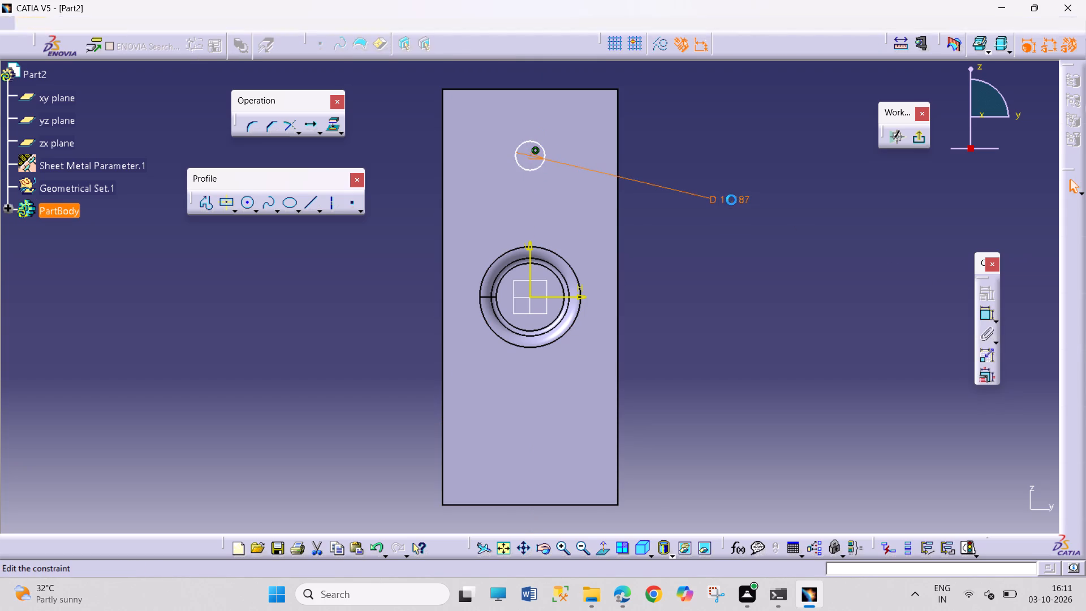
pyautogui.press('1')
pyautogui.press('0')
pyautogui.press('Return')
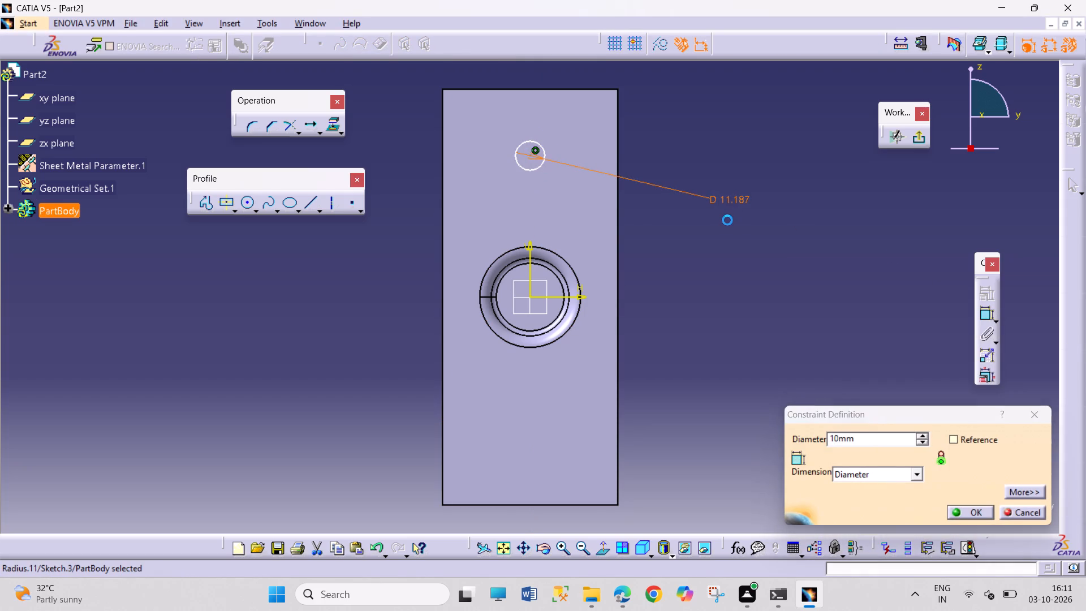
# Dimension the circle's centre from the horizontal axis and set the distance to 55 mm.
pyautogui.click(982, 315)
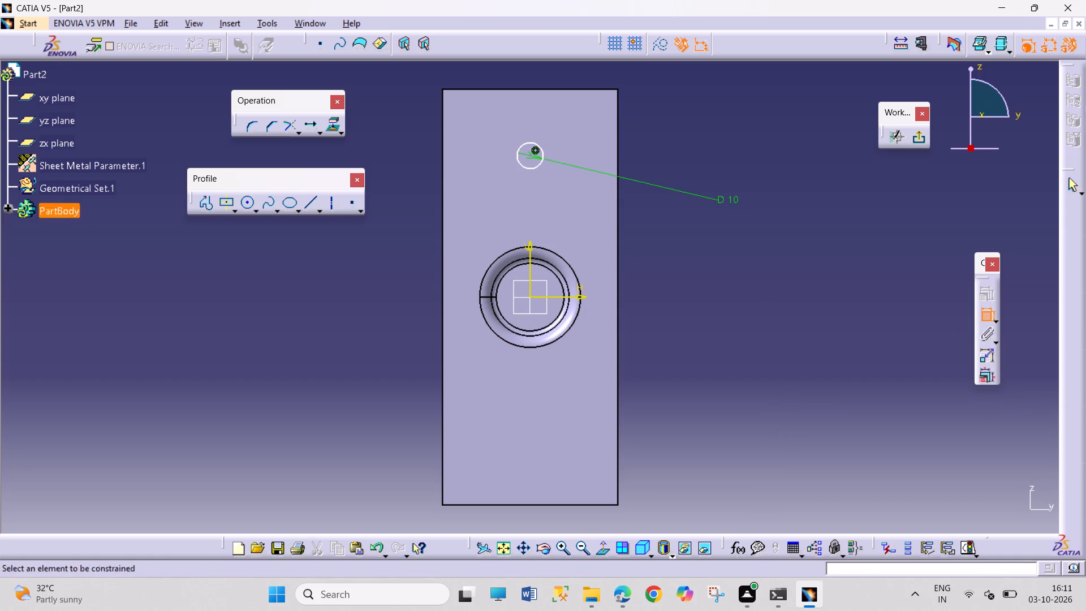
pyautogui.click(569, 299)
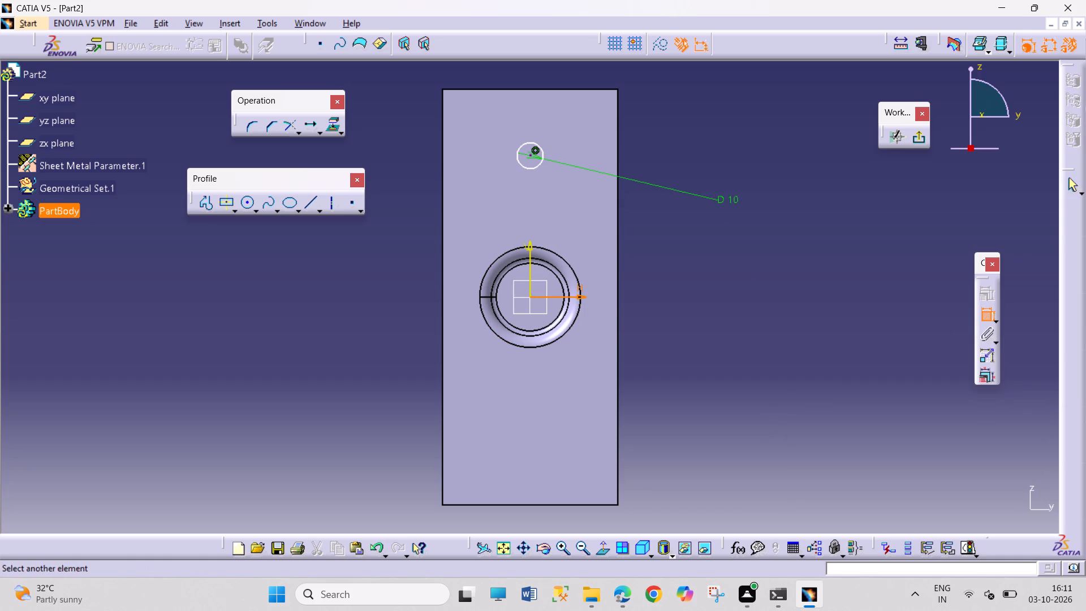
pyautogui.click(531, 154)
pyautogui.click(682, 132)
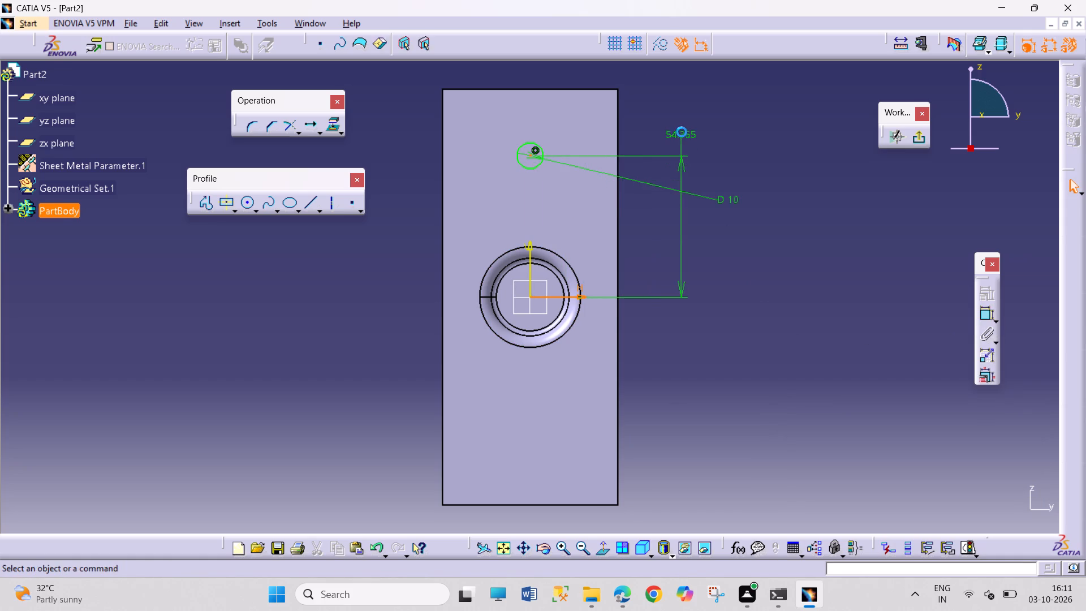
pyautogui.doubleClick(683, 131)
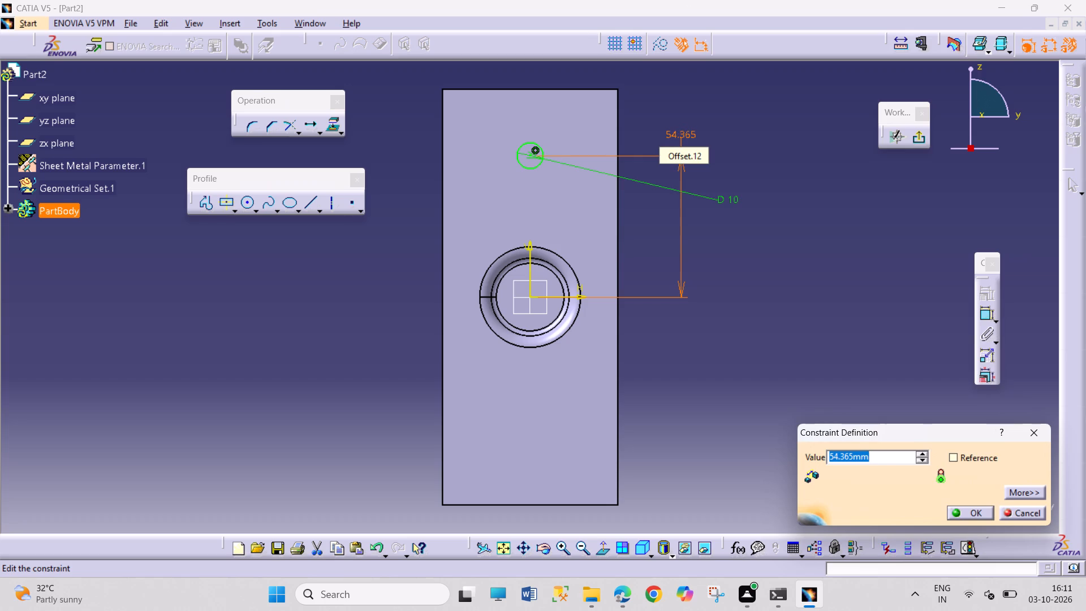
pyautogui.press('5')
pyautogui.press('5')
pyautogui.press('Return')
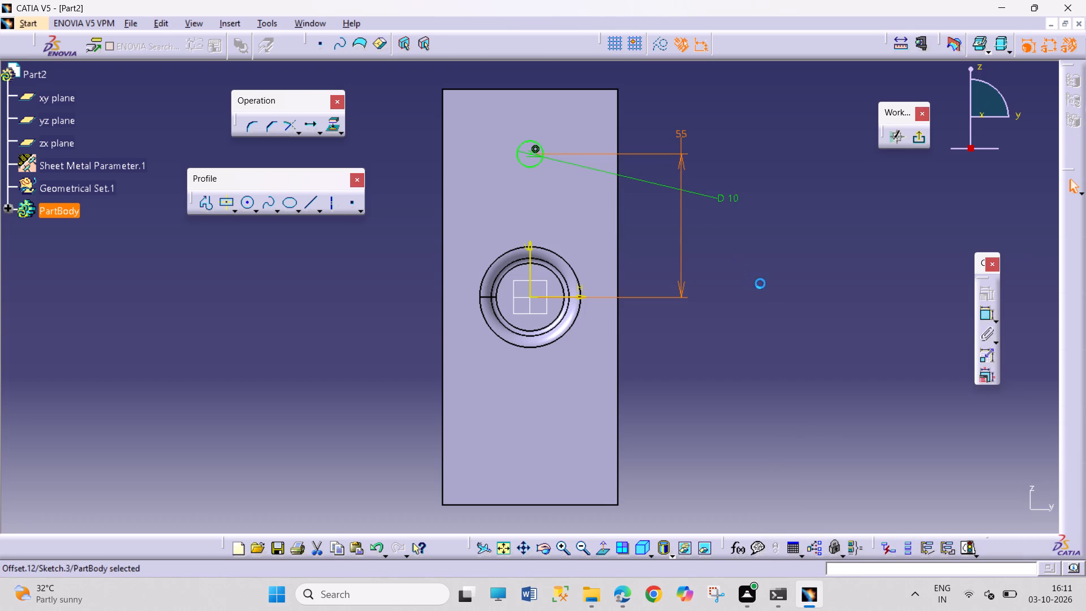
pyautogui.click(786, 296)
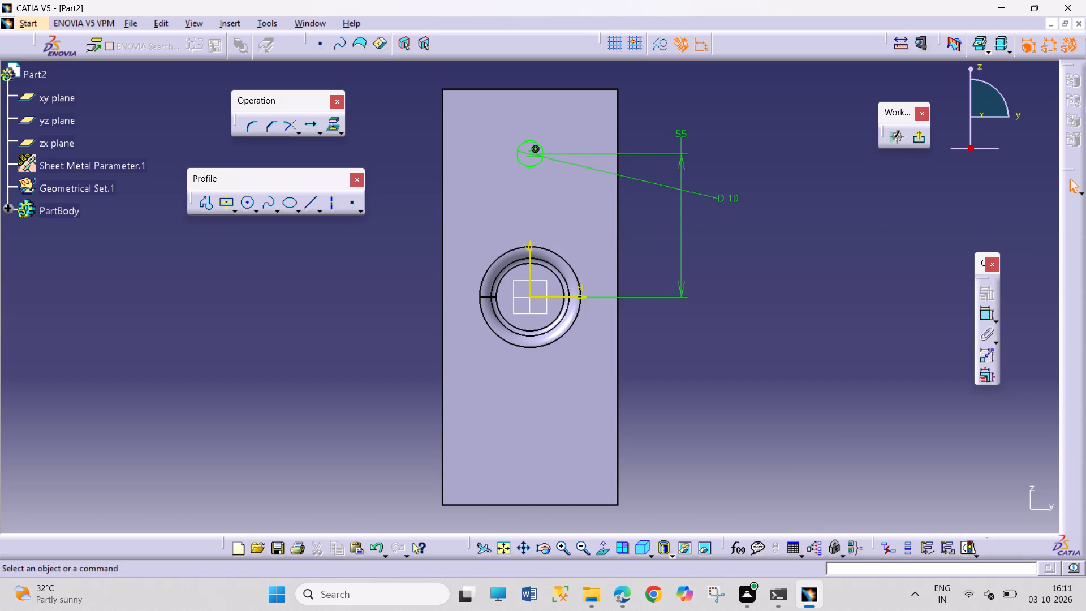
# Mirror the 10 mm circle about the horizontal axis and exit the sketch.
pyautogui.click(523, 168)
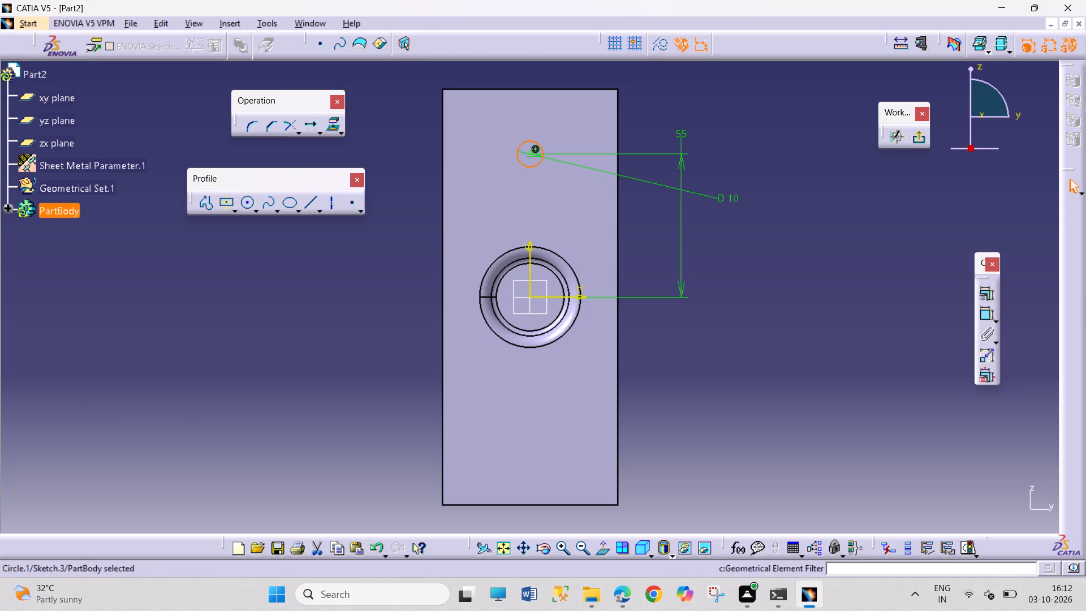
pyautogui.click(316, 129)
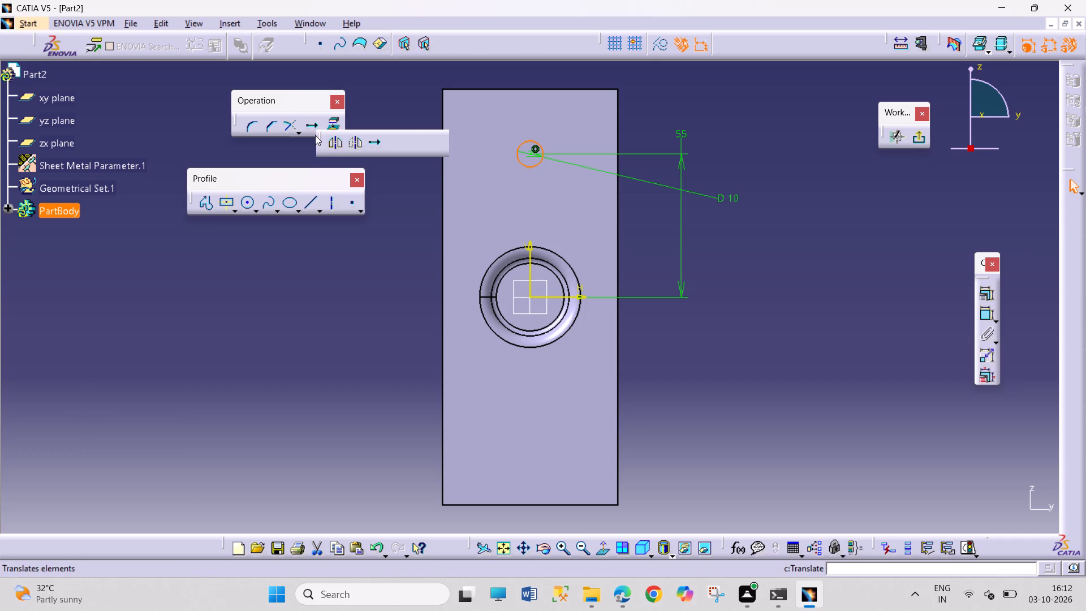
pyautogui.click(331, 147)
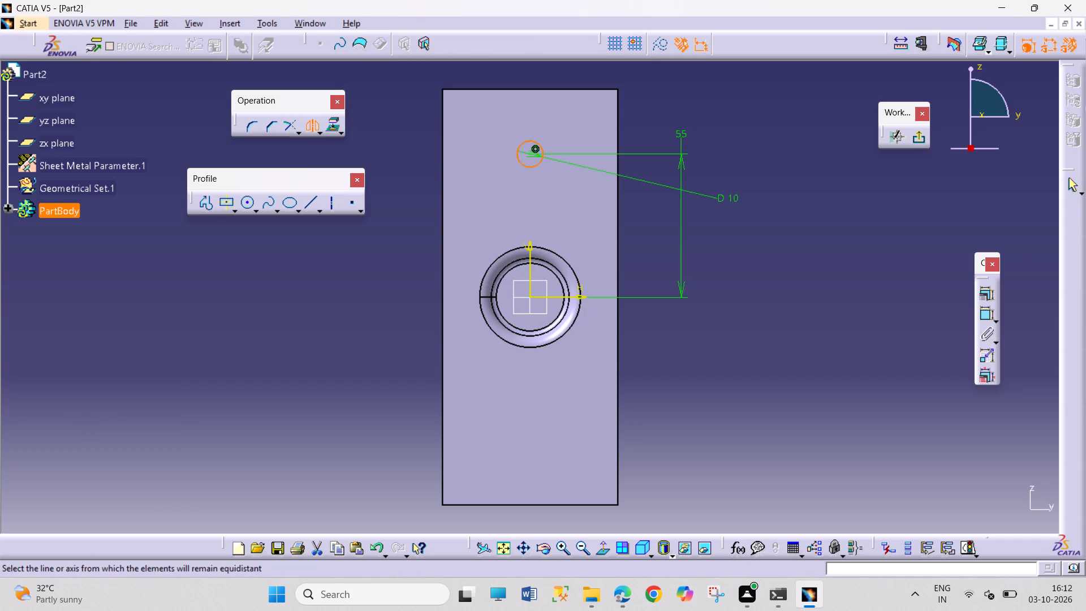
pyautogui.click(566, 295)
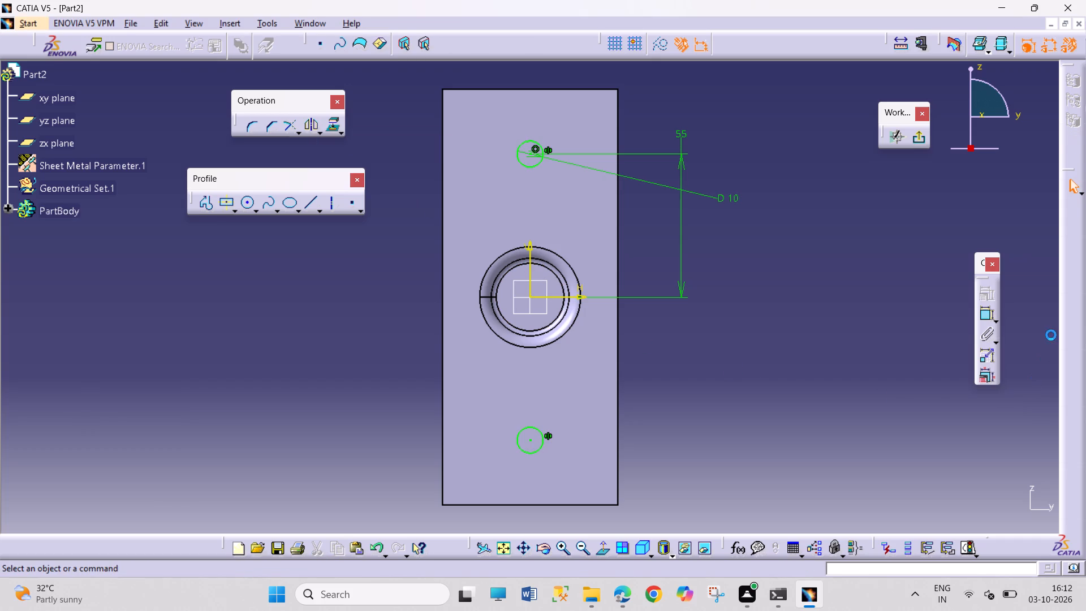
pyautogui.moveTo(919, 140); pyautogui.dragTo(920, 147)
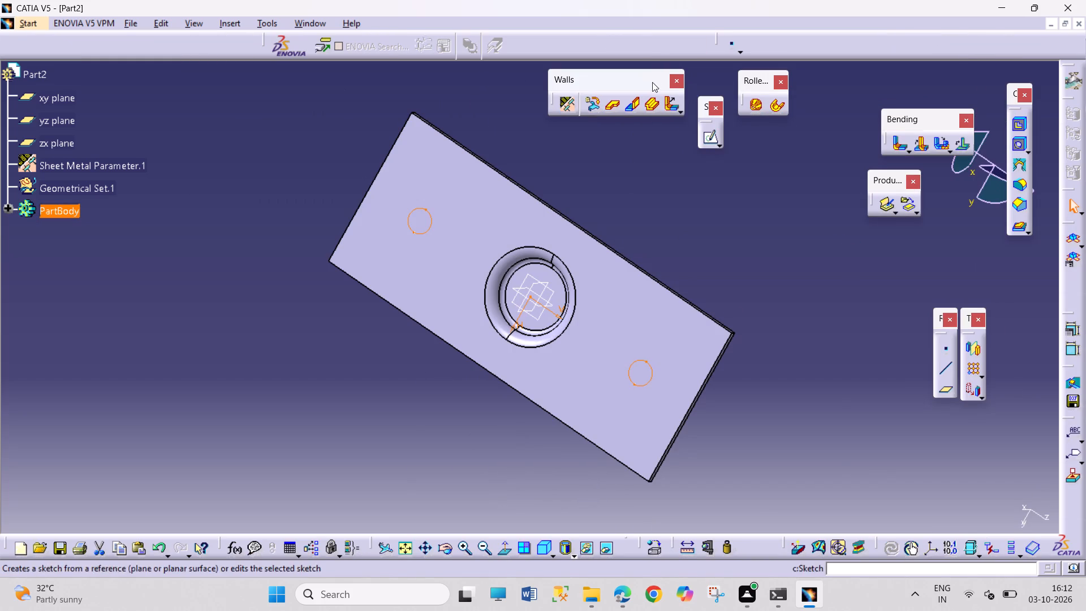
# Create a surface stamp from the sketch containing the two mirrored 10 mm circles.
pyautogui.click(1019, 228)
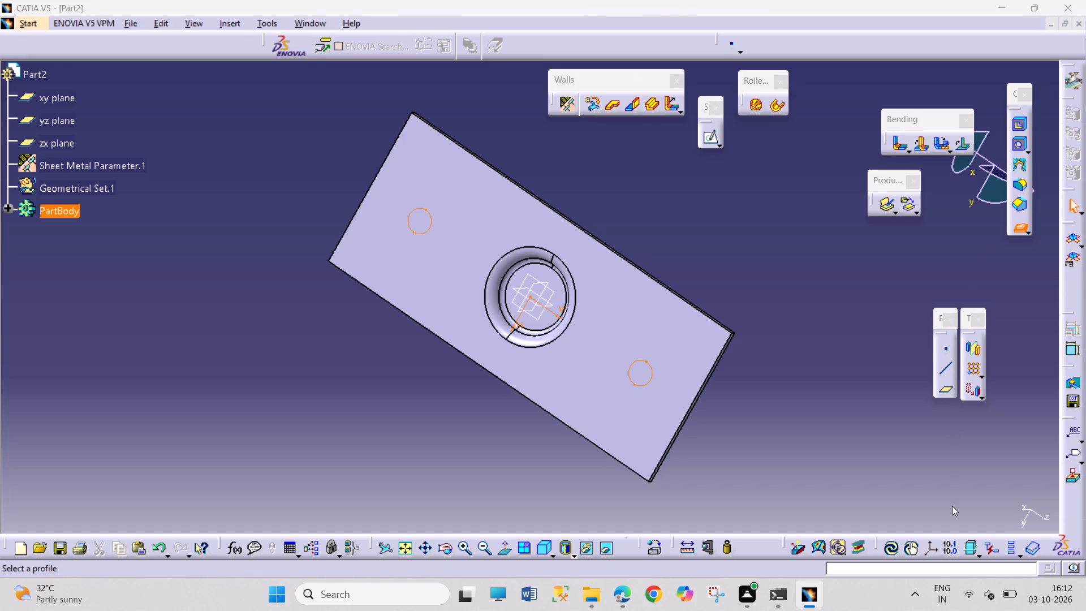
pyautogui.click(917, 509)
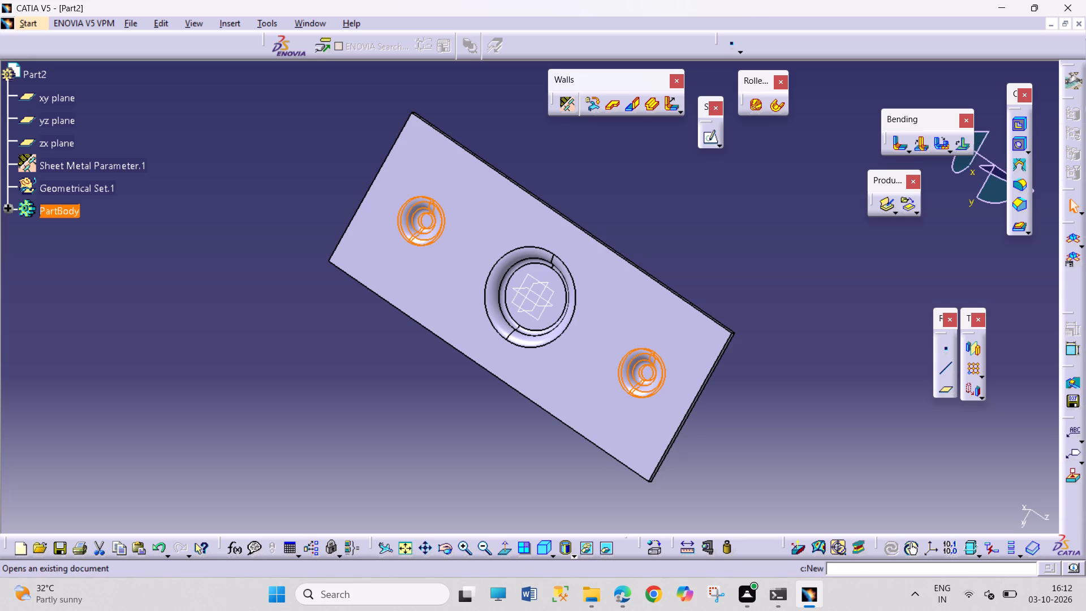
pyautogui.click(173, 401)
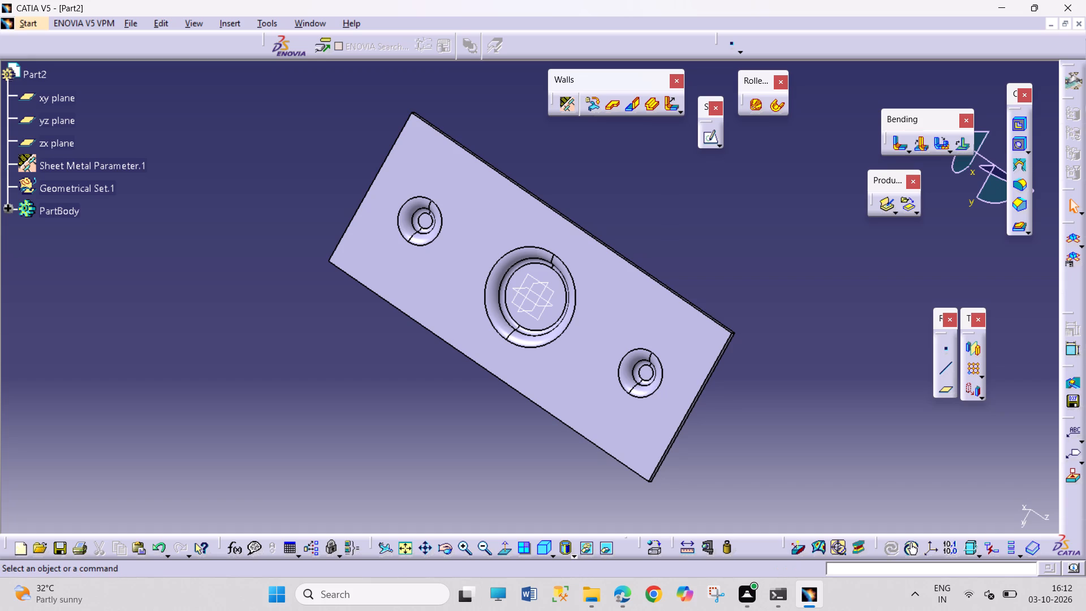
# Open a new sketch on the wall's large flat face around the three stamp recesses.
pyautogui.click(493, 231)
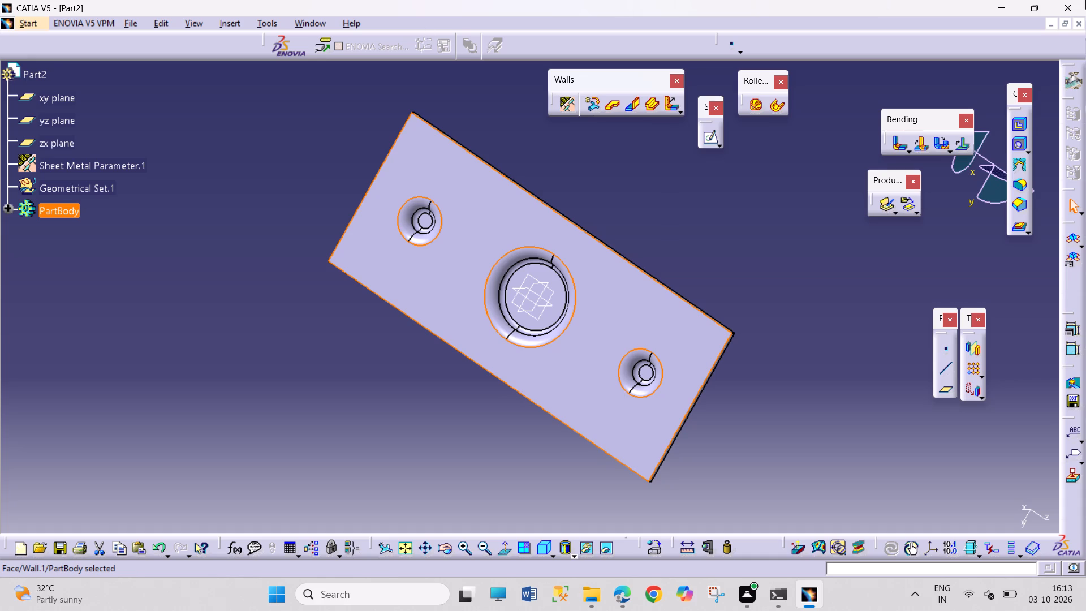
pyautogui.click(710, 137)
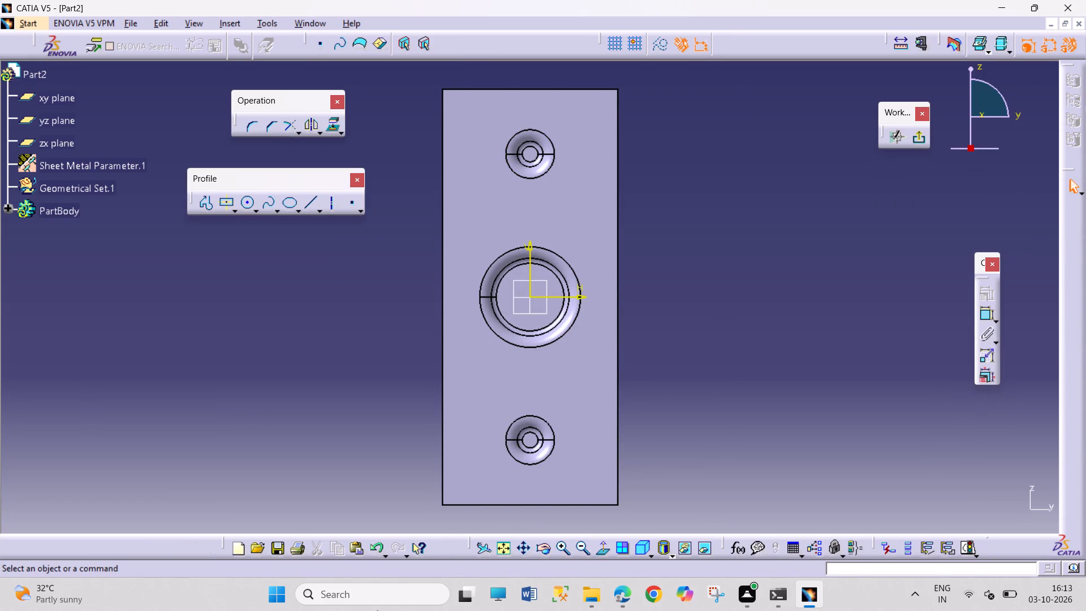
# Examine the three stamps from the wall's underside and edges, select the large flat face, and exit the sketch.
pyautogui.click(539, 549)
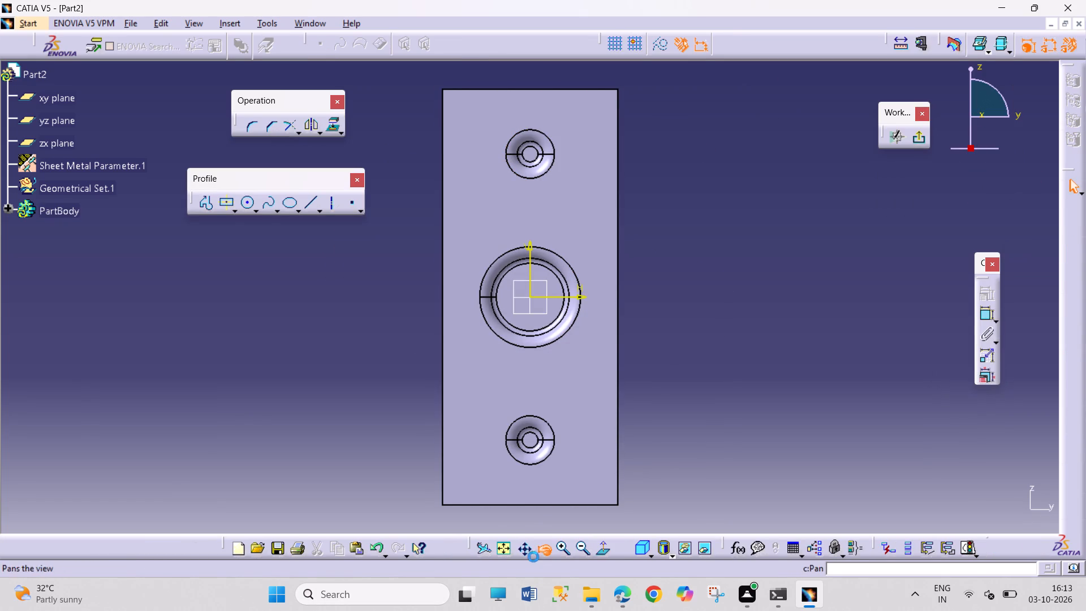
pyautogui.moveTo(671, 493); pyautogui.dragTo(595, 138)
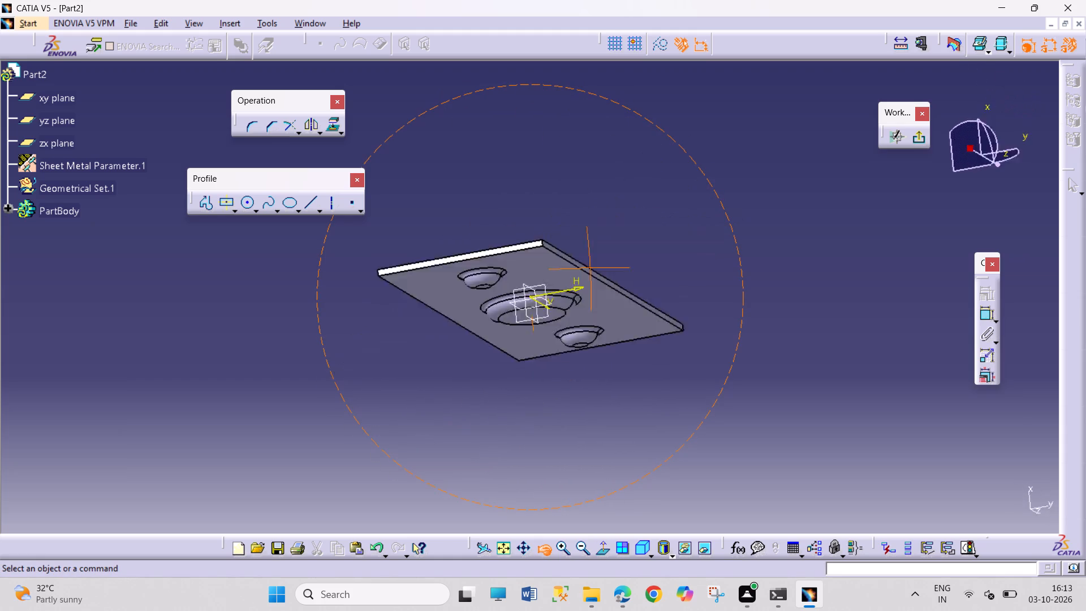
pyautogui.moveTo(595, 138); pyautogui.dragTo(598, 100)
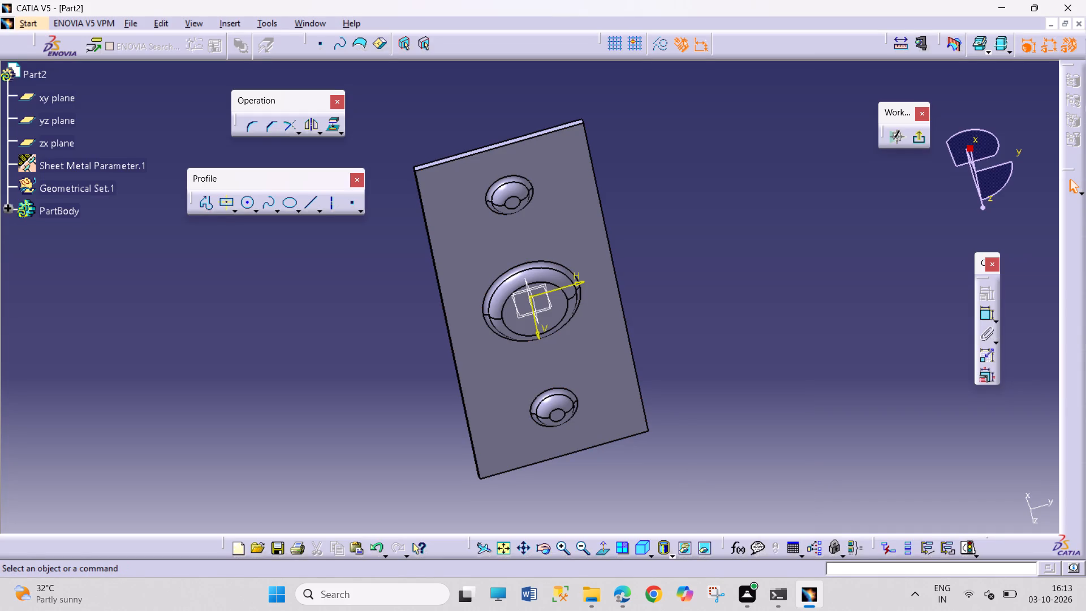
pyautogui.click(538, 547)
pyautogui.moveTo(423, 405); pyautogui.dragTo(508, 377)
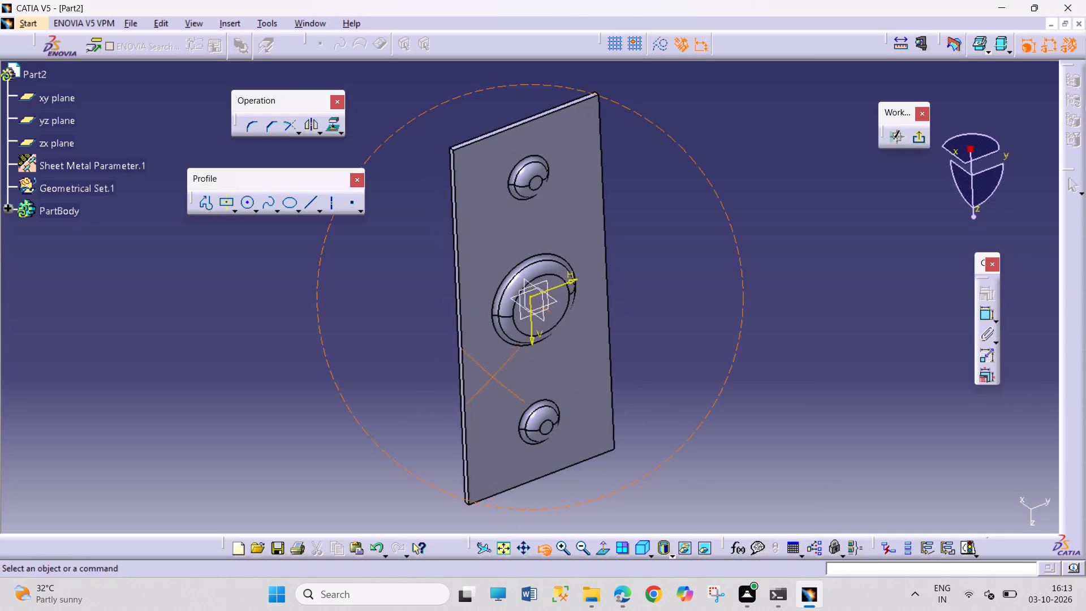
pyautogui.moveTo(508, 377); pyautogui.dragTo(707, 298)
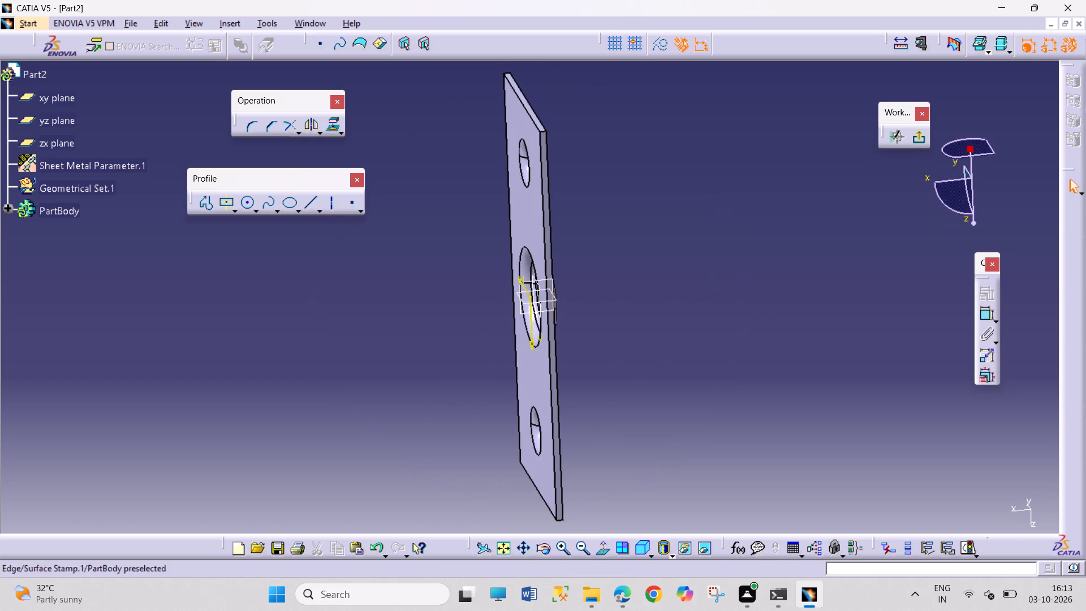
pyautogui.click(548, 550)
pyautogui.moveTo(613, 512); pyautogui.dragTo(426, 182)
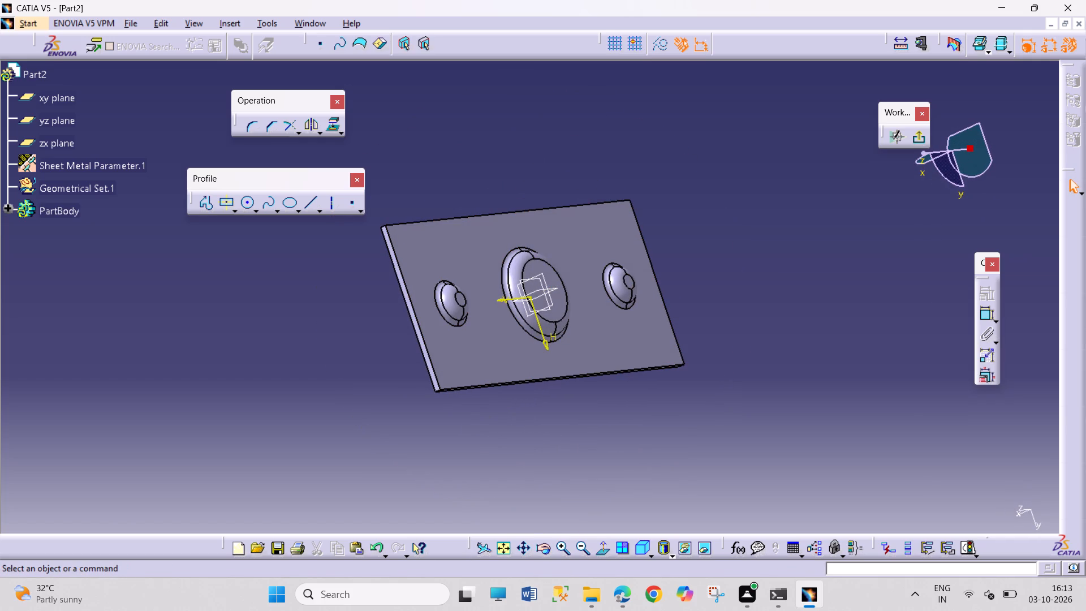
pyautogui.click(538, 547)
pyautogui.moveTo(345, 384); pyautogui.dragTo(628, 336)
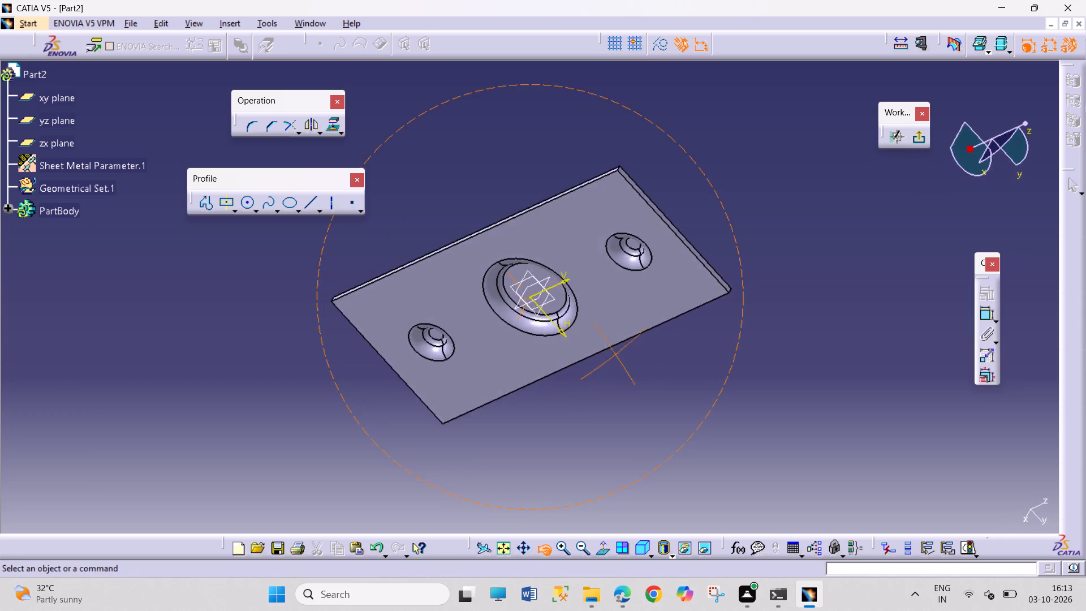
pyautogui.moveTo(628, 336); pyautogui.dragTo(663, 261)
pyautogui.click(640, 255)
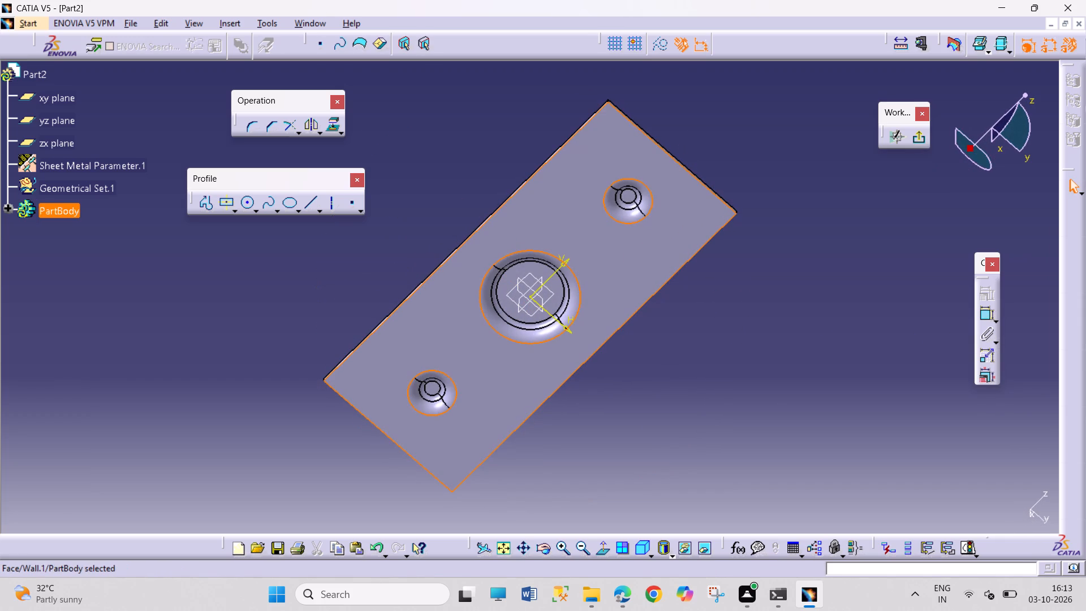
pyautogui.click(926, 140)
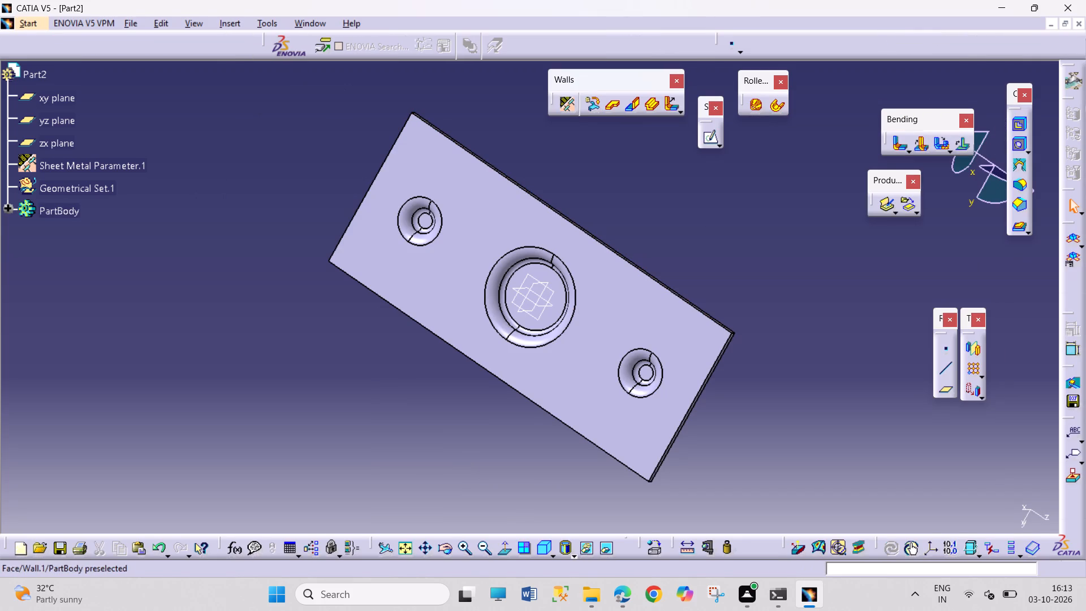
# Open a new sketch on the wall's large flat face surrounding the three stamp recesses.
pyautogui.click(588, 352)
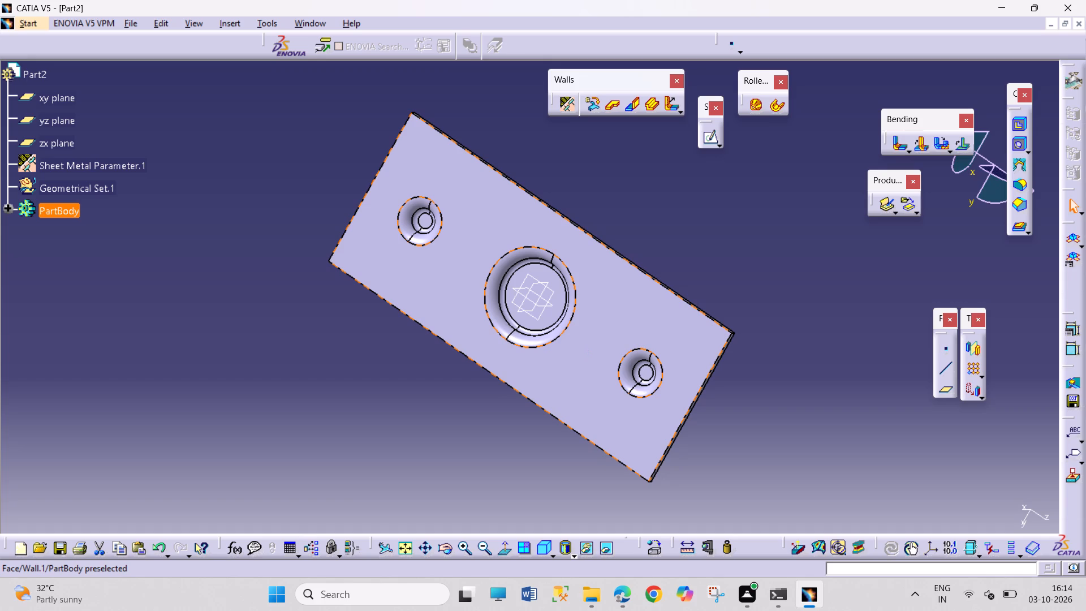
pyautogui.click(712, 134)
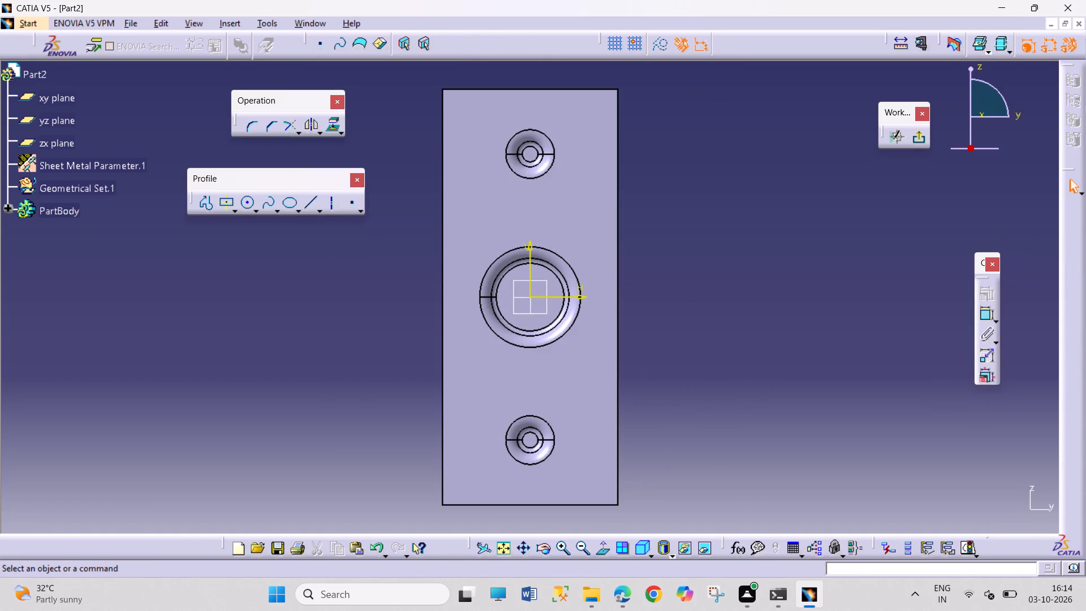
# Sketch a centered rectangle on the vertical axis about 33 mm above the origin, between the central and upper stamps, and exit the sketch.
pyautogui.click(223, 205)
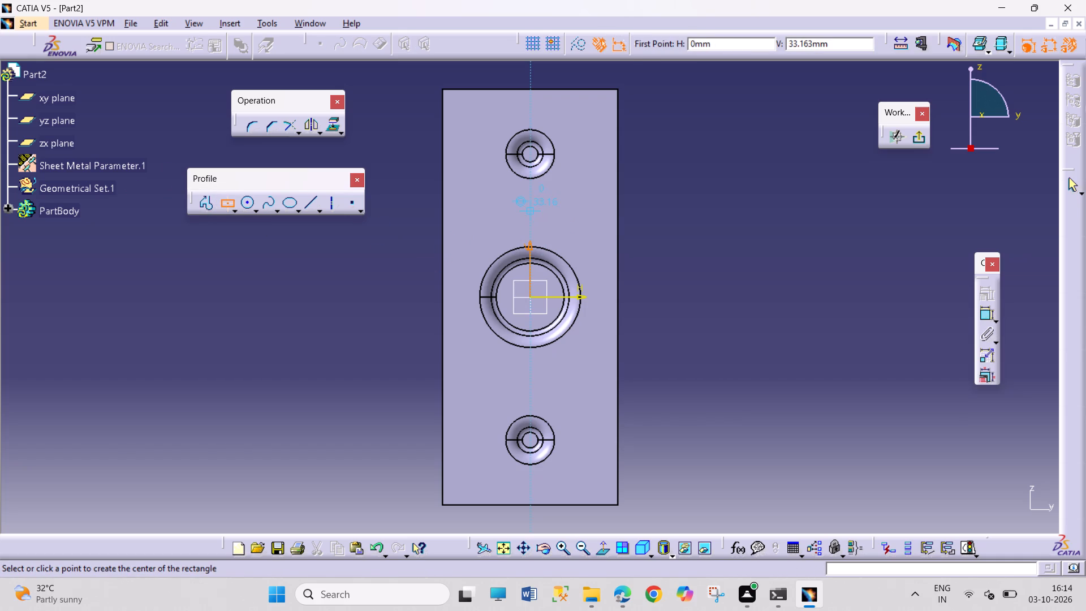
pyautogui.click(529, 211)
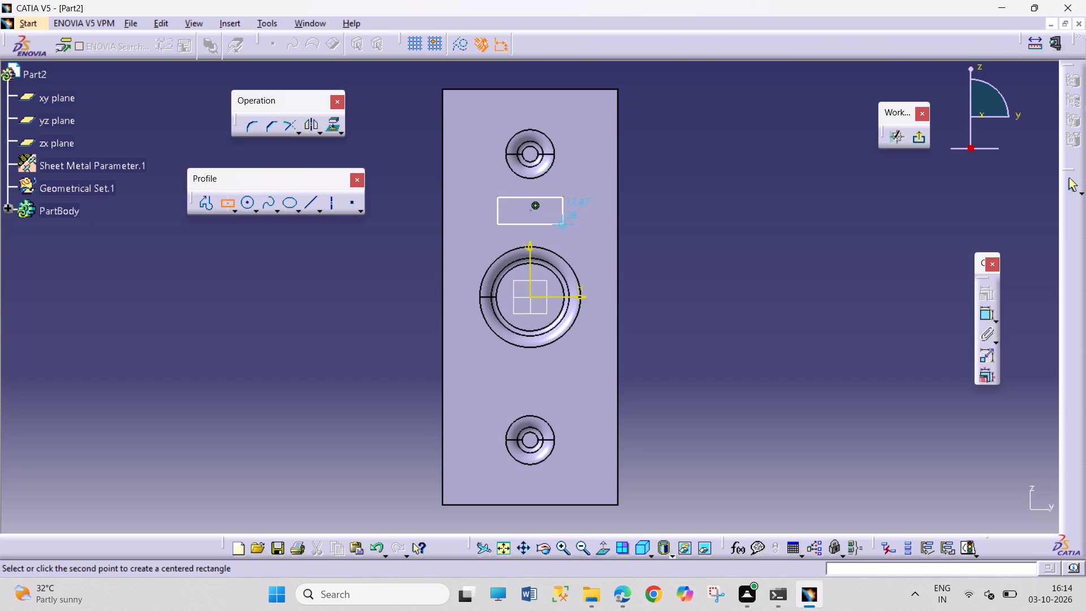
pyautogui.click(563, 219)
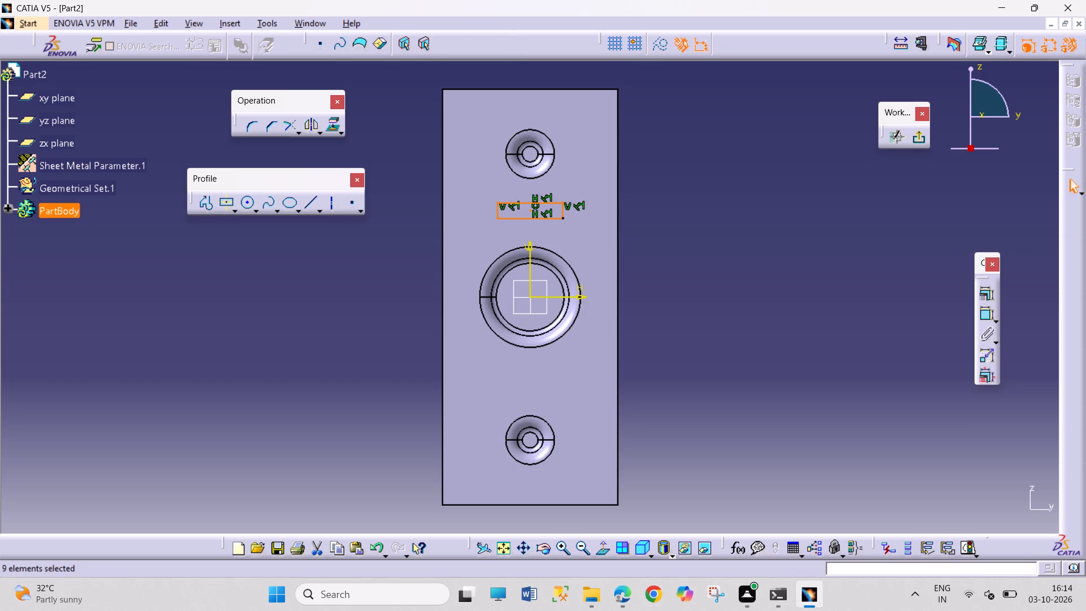
pyautogui.click(921, 142)
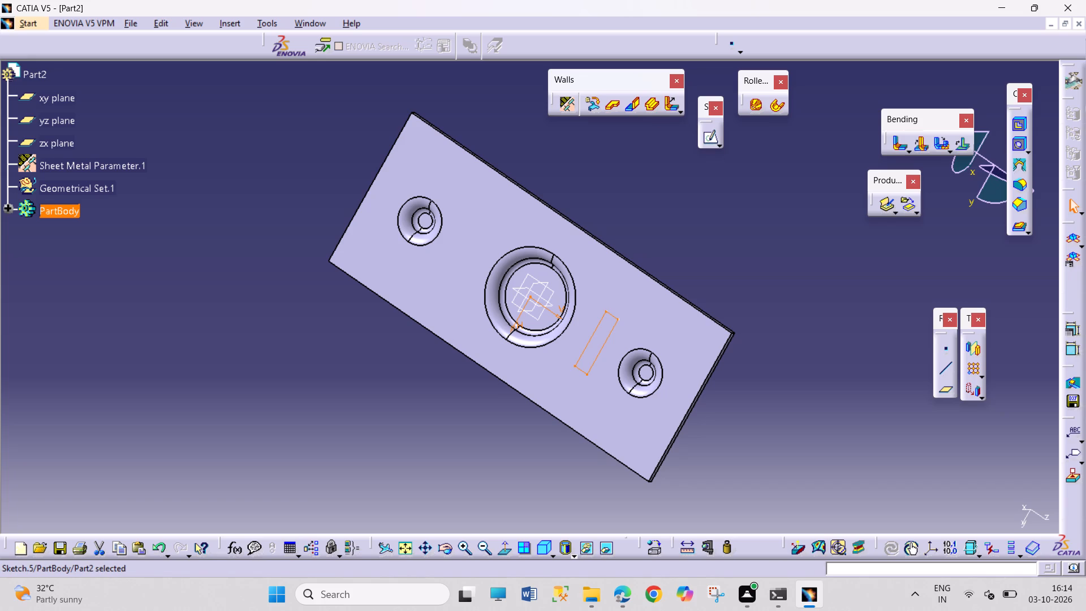
# Create a surface stamp from the rectangle sketch with a 90° angle, 5 mm height, and 2 mm radii R1 and R2.
pyautogui.click(1014, 225)
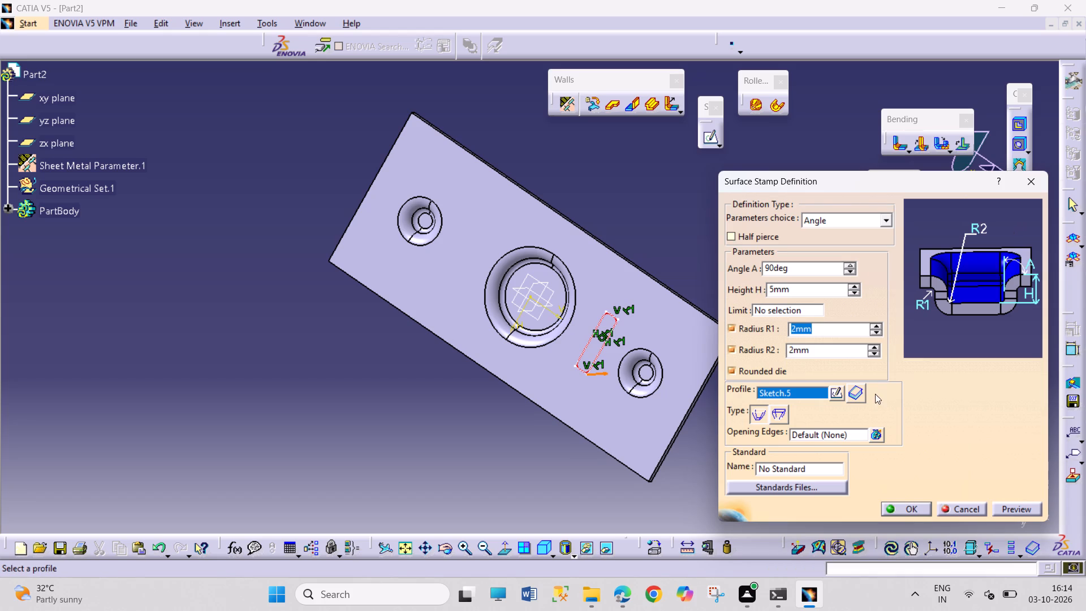
pyautogui.click(910, 510)
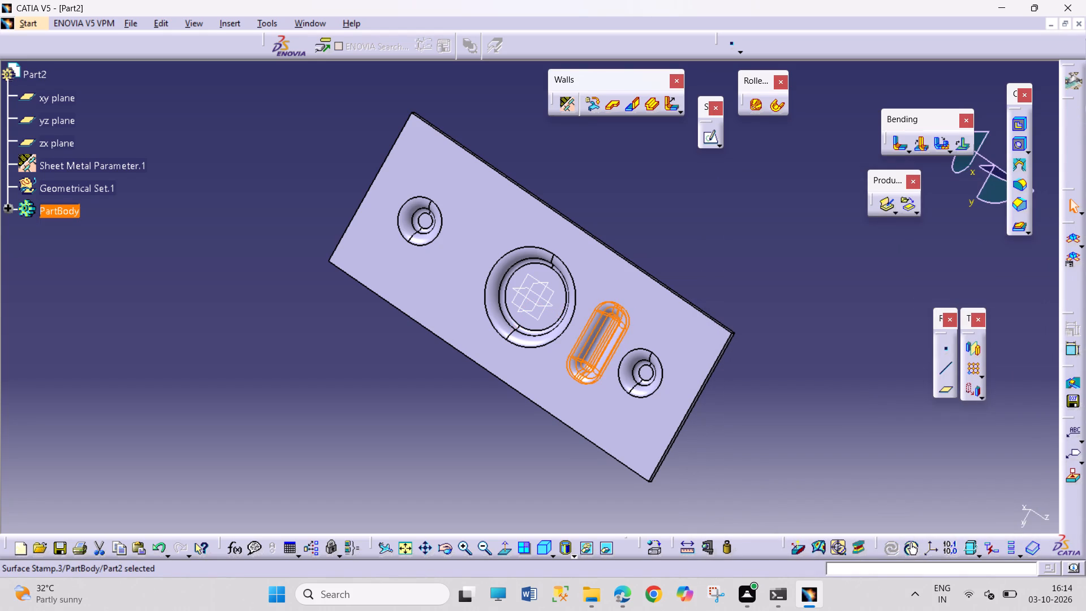
pyautogui.click(829, 399)
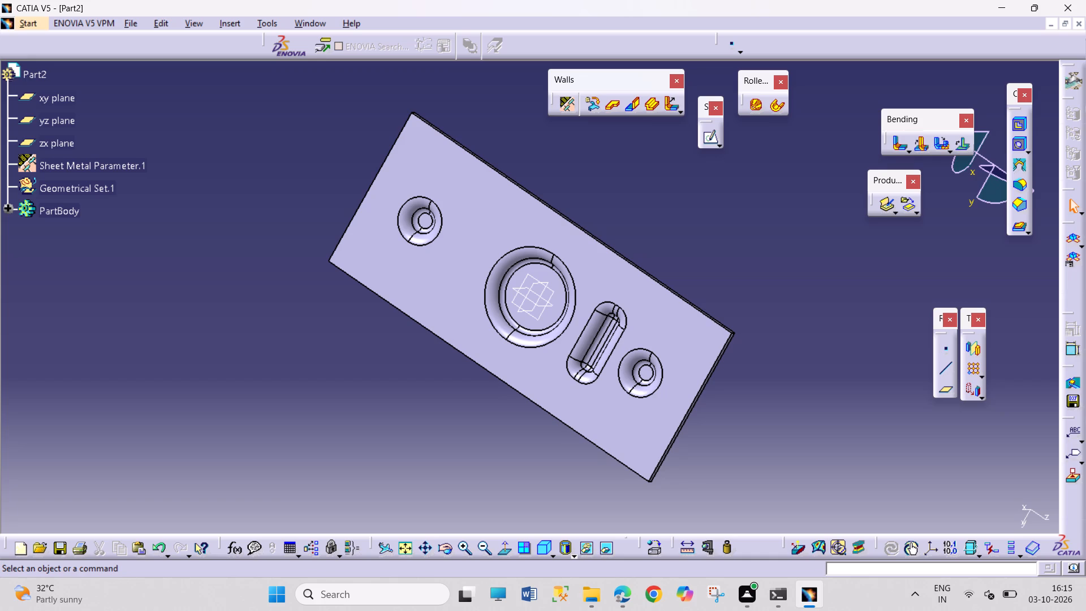
pyautogui.click(452, 246)
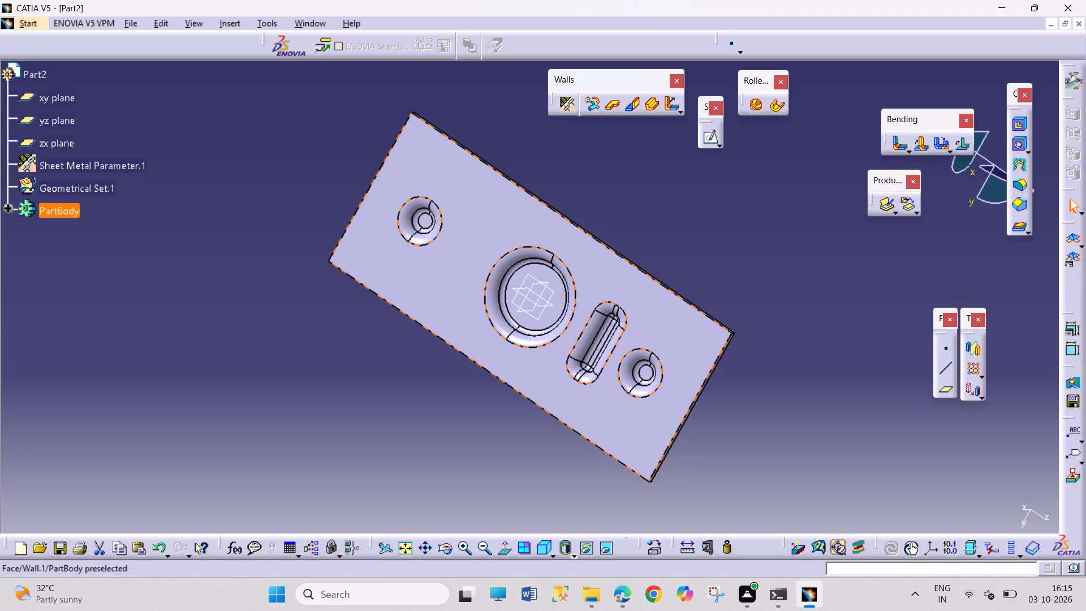
pyautogui.click(811, 270)
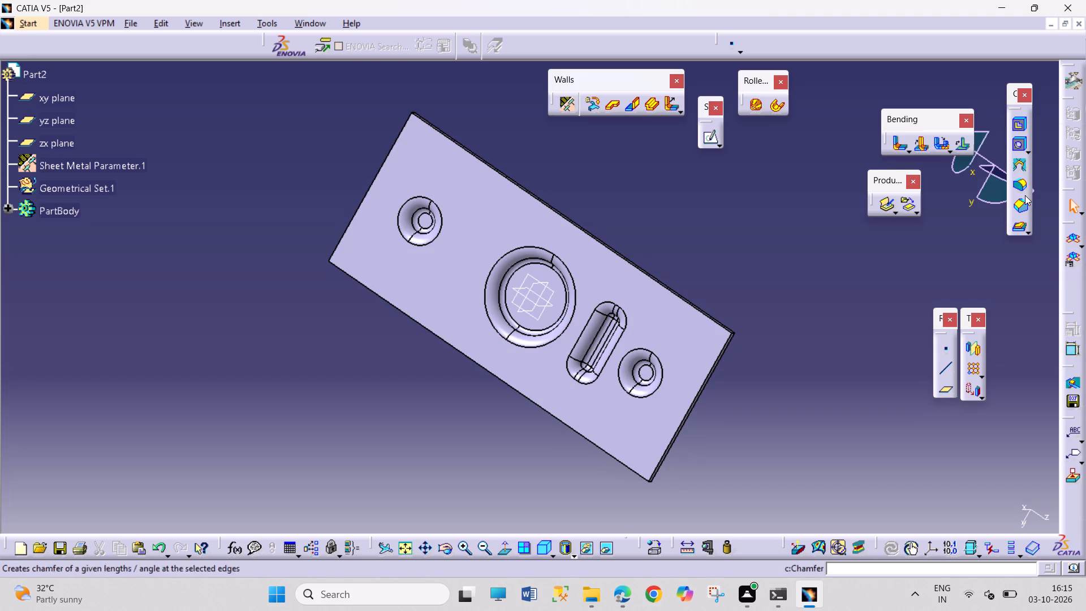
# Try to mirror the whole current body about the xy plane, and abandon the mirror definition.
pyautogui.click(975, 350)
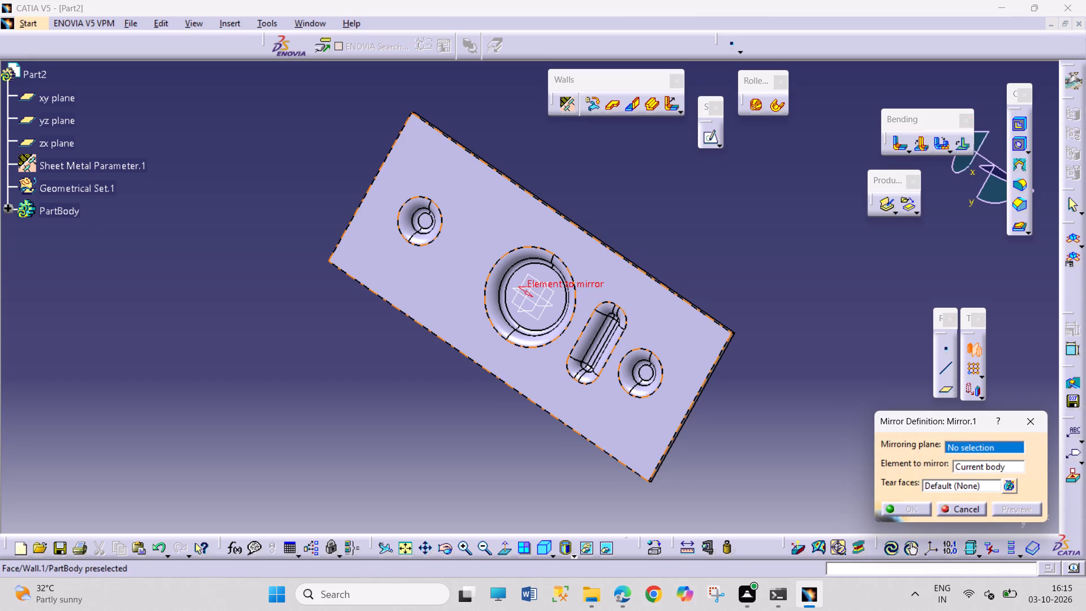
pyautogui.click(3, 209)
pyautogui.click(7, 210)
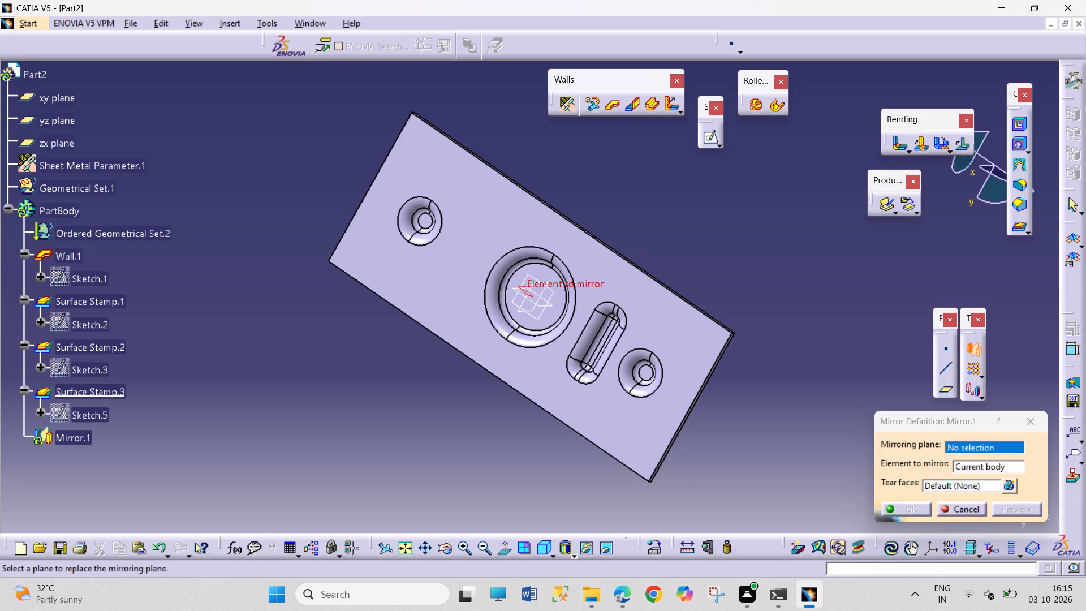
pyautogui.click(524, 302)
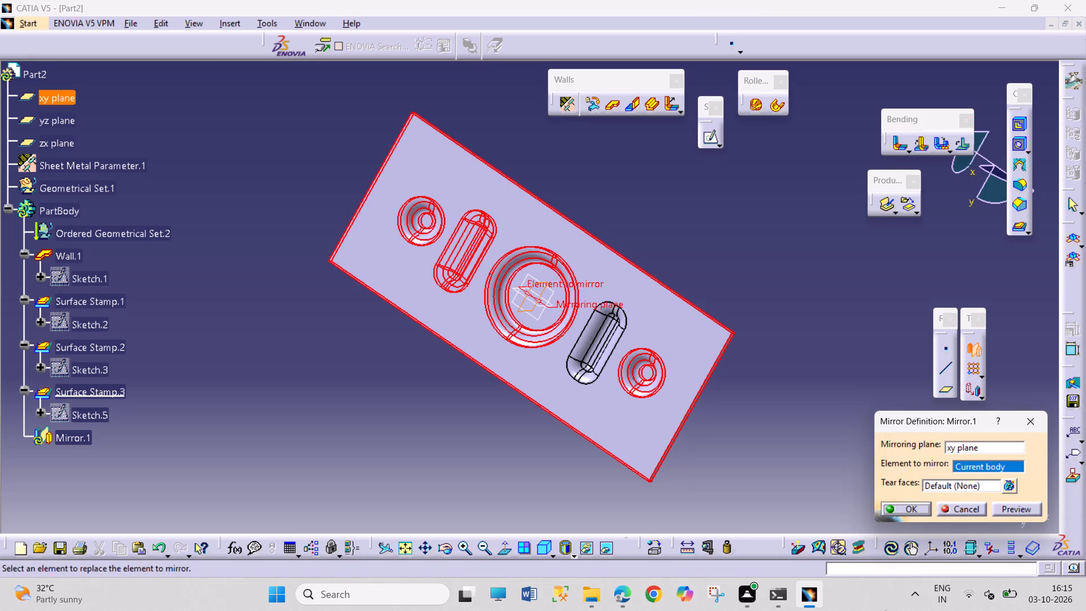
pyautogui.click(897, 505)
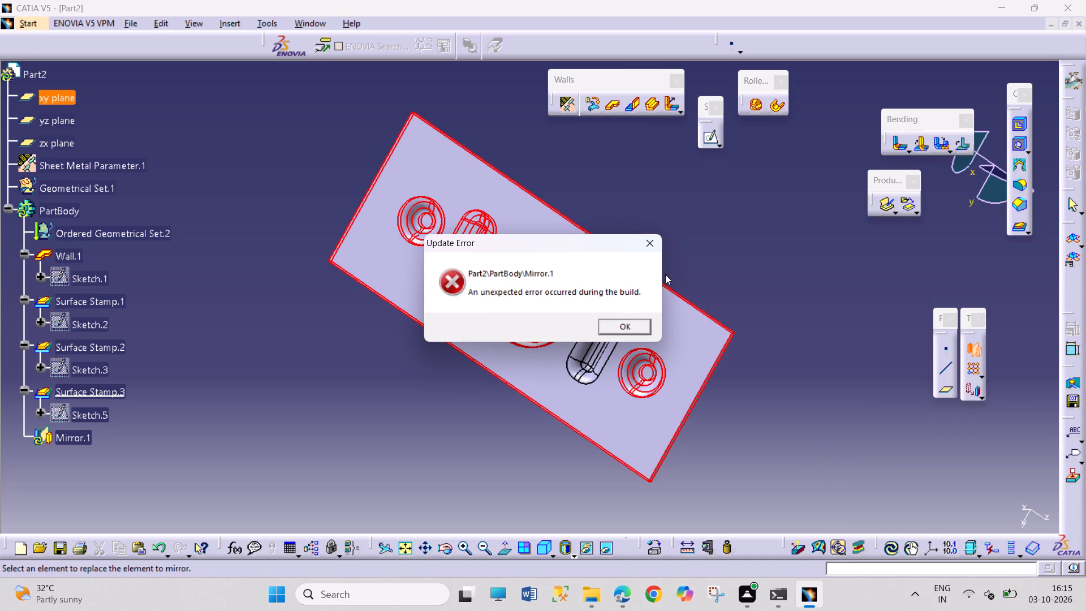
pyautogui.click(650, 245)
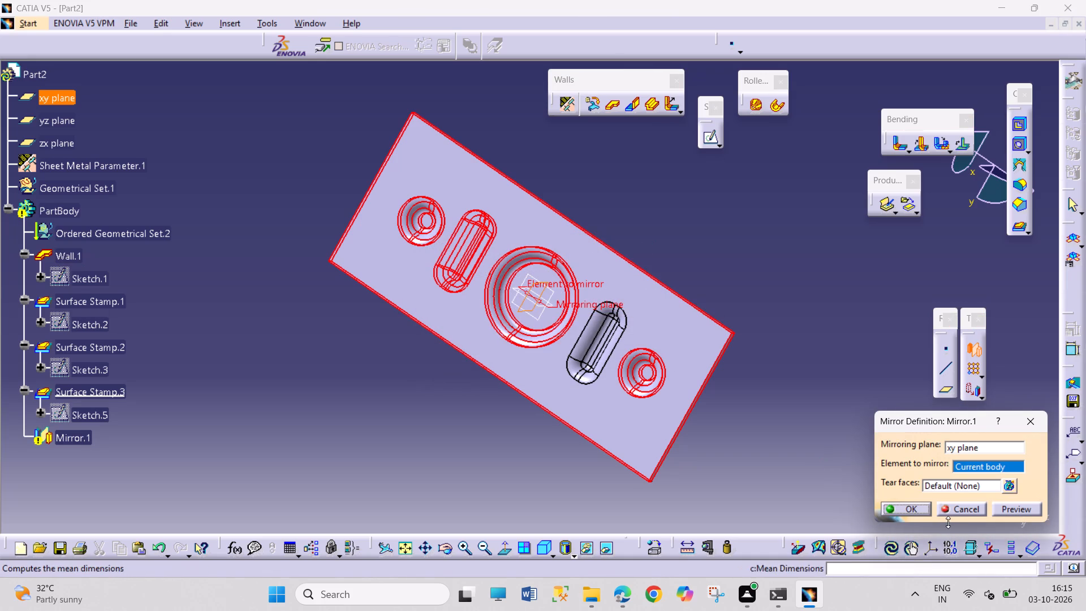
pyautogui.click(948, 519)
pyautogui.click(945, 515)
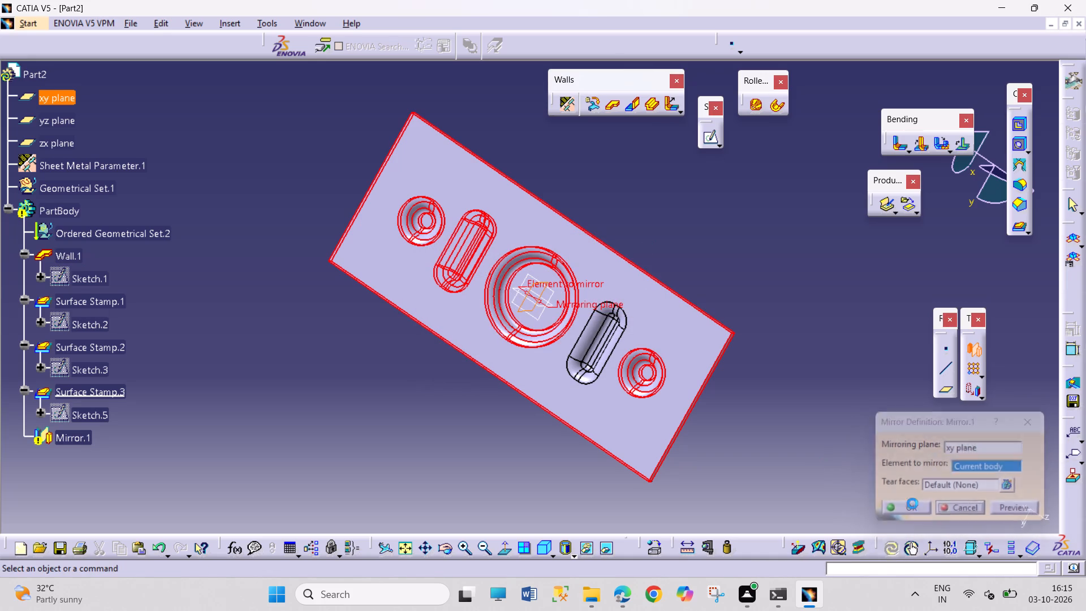
# Mirror only the rectangular surface stamp, Surface Stamp.3, about the xy plane to the opposite side of the central stamp.
pyautogui.click(973, 346)
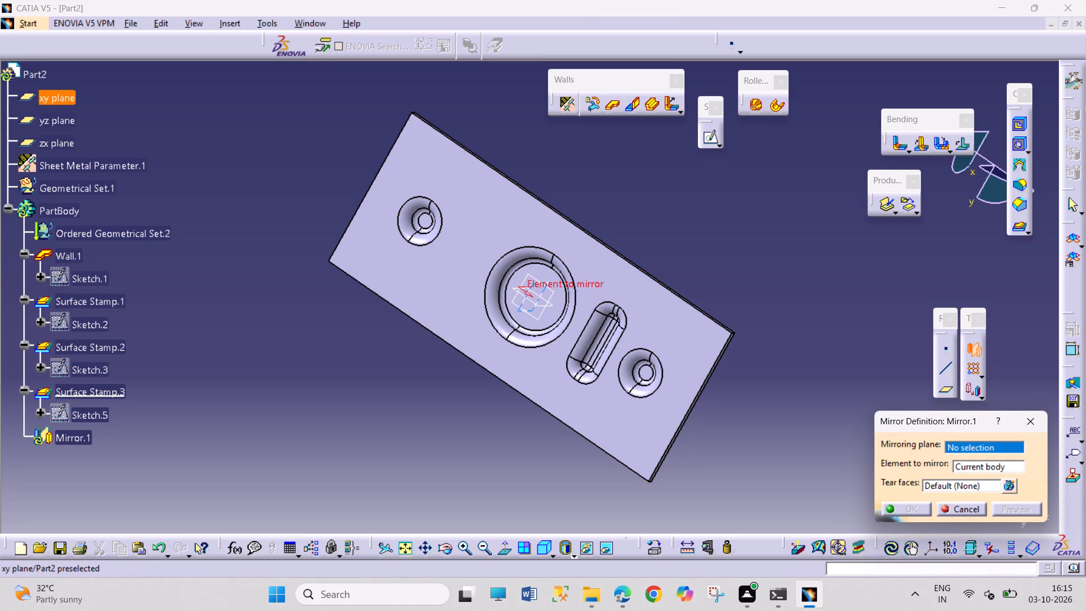
pyautogui.click(518, 313)
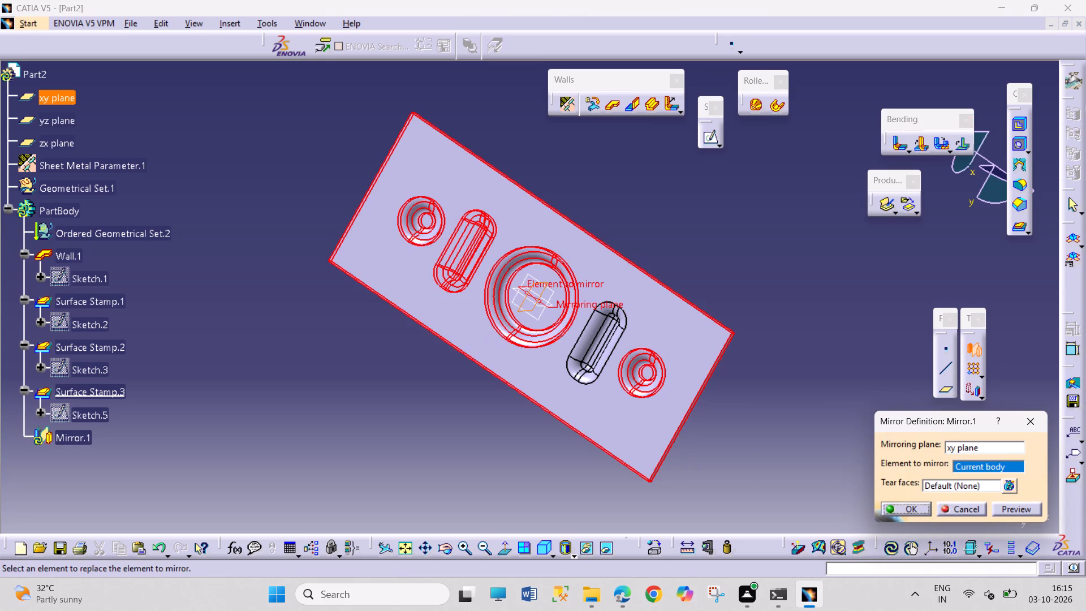
pyautogui.click(945, 488)
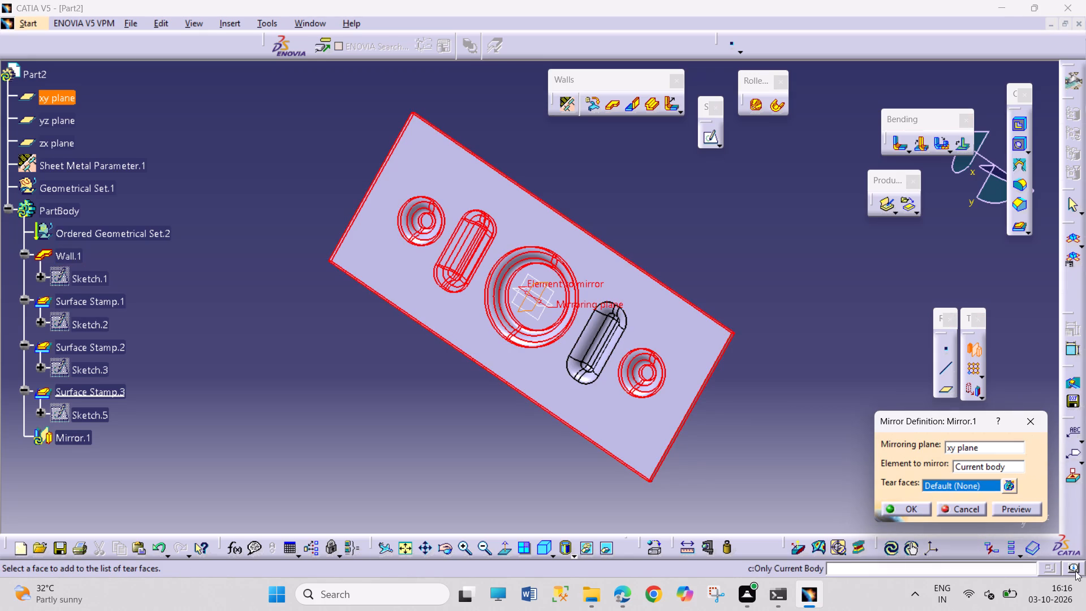
pyautogui.click(989, 468)
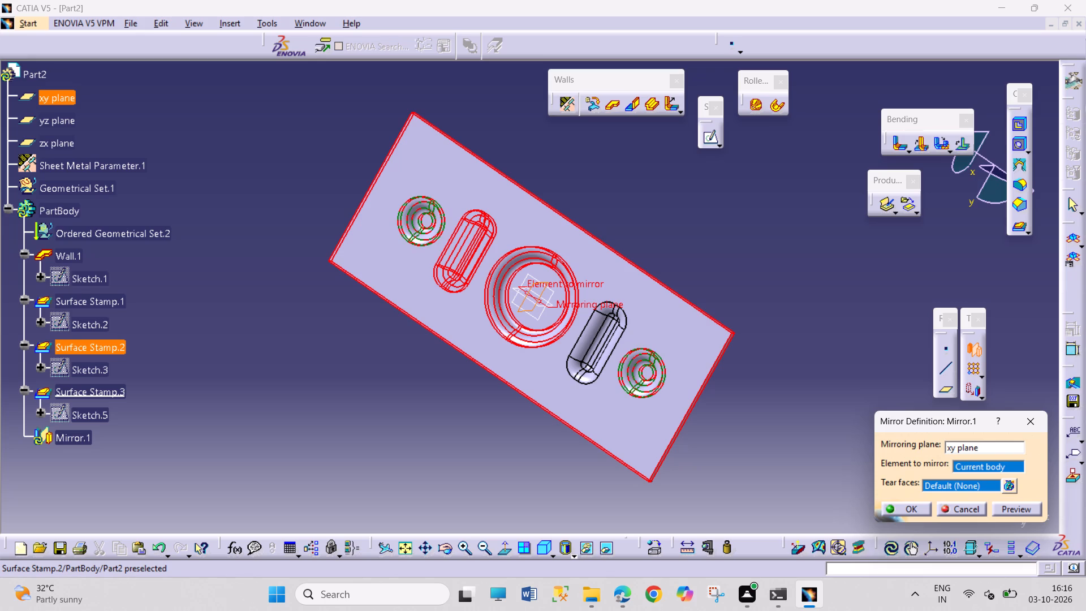
pyautogui.click(86, 391)
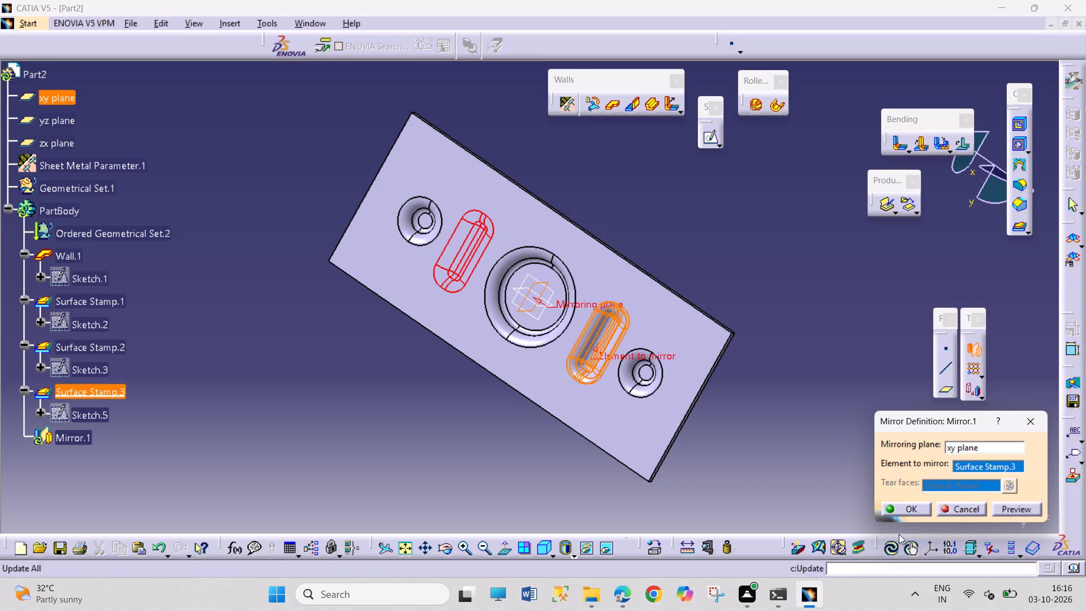
pyautogui.click(913, 513)
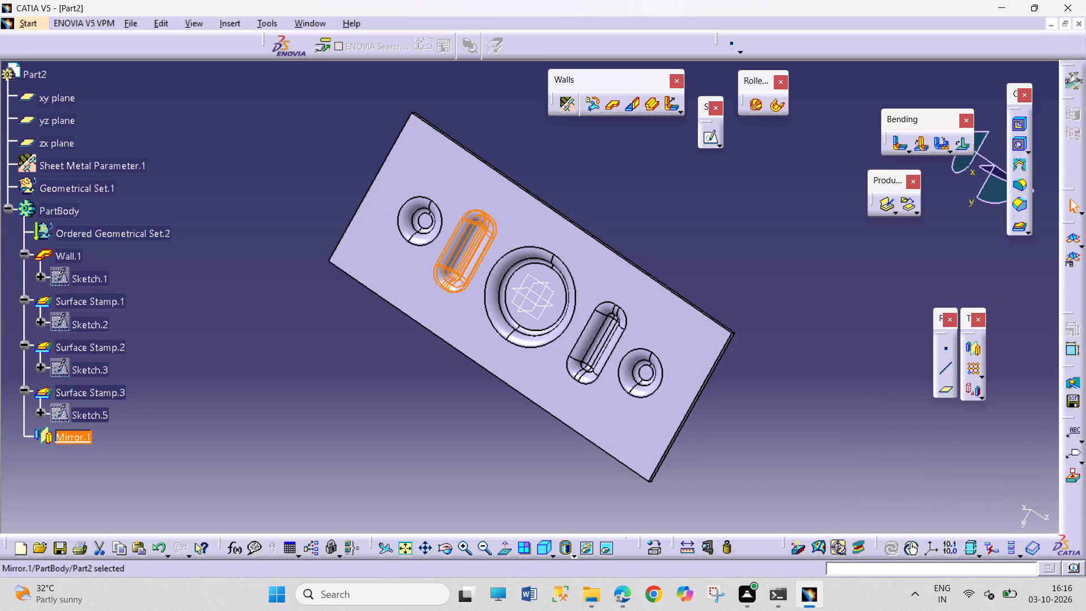
pyautogui.click(756, 378)
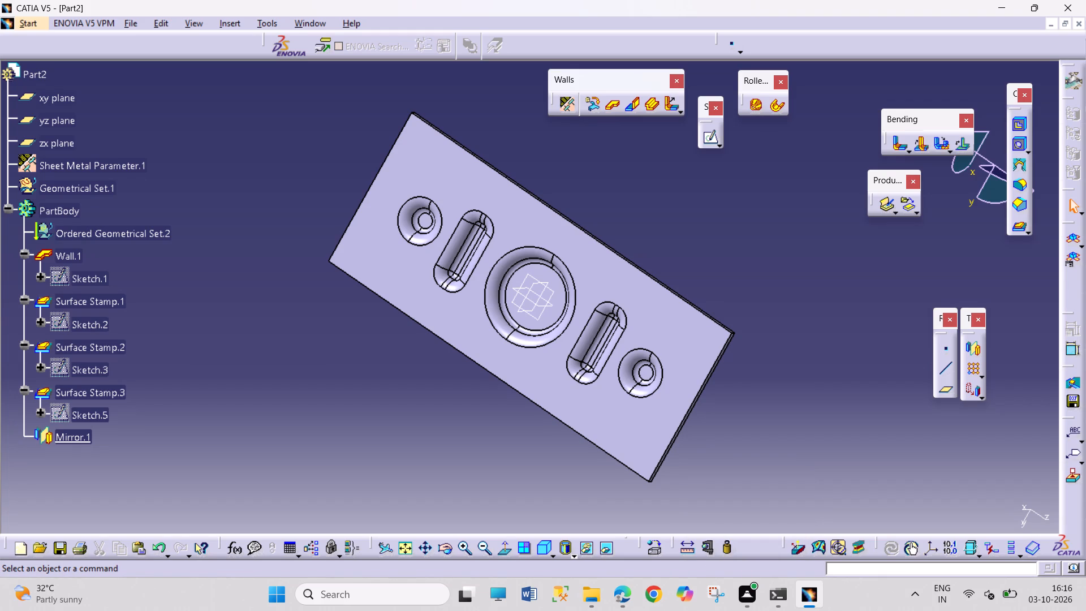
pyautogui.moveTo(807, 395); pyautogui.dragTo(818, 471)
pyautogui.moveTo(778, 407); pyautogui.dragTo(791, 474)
# Close the sheet-metal part document.
pyautogui.click(1080, 27)
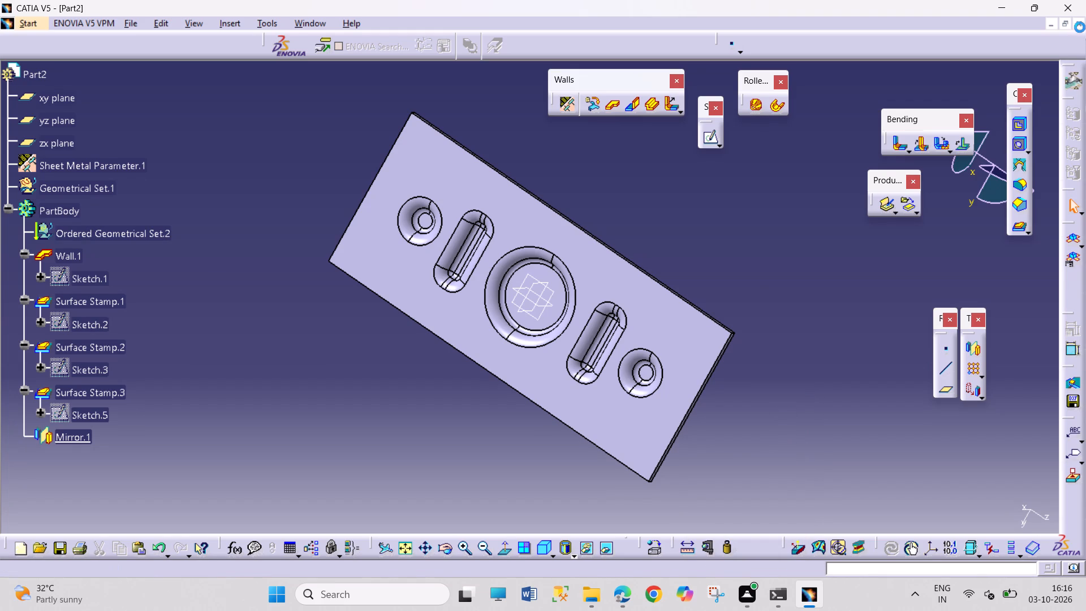
pyautogui.click(585, 317)
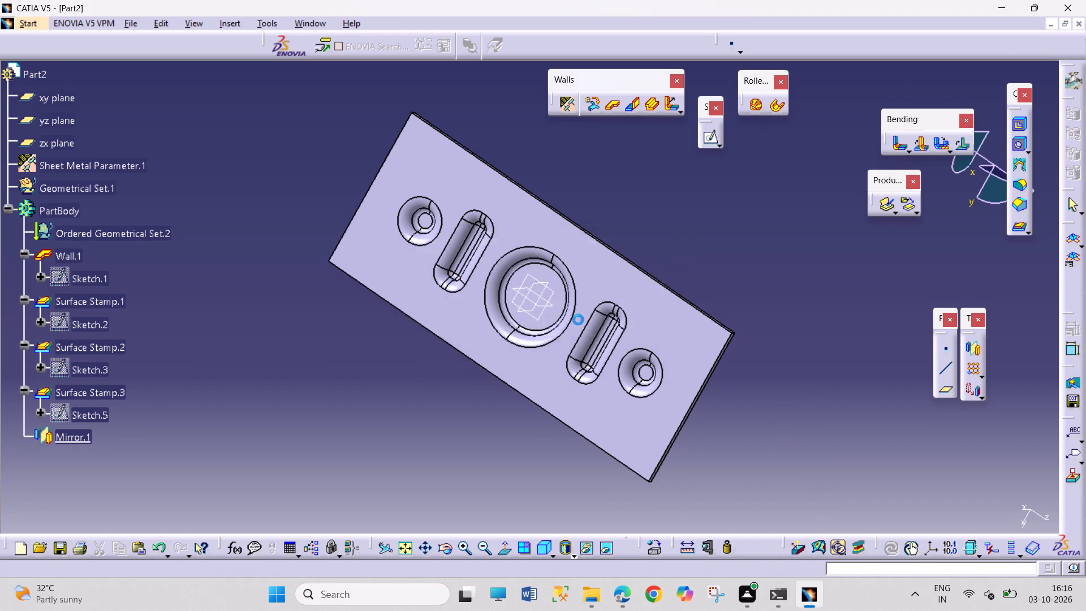